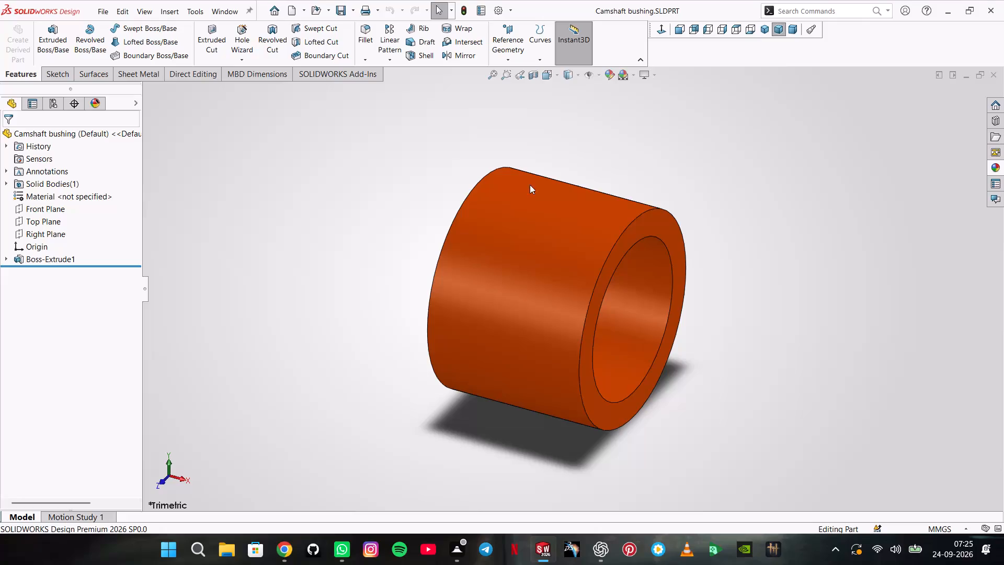
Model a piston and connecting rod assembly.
Create a new part document and set its unit system to MMGS.
{"action": "left_click", "coordinate": [104, 12]}
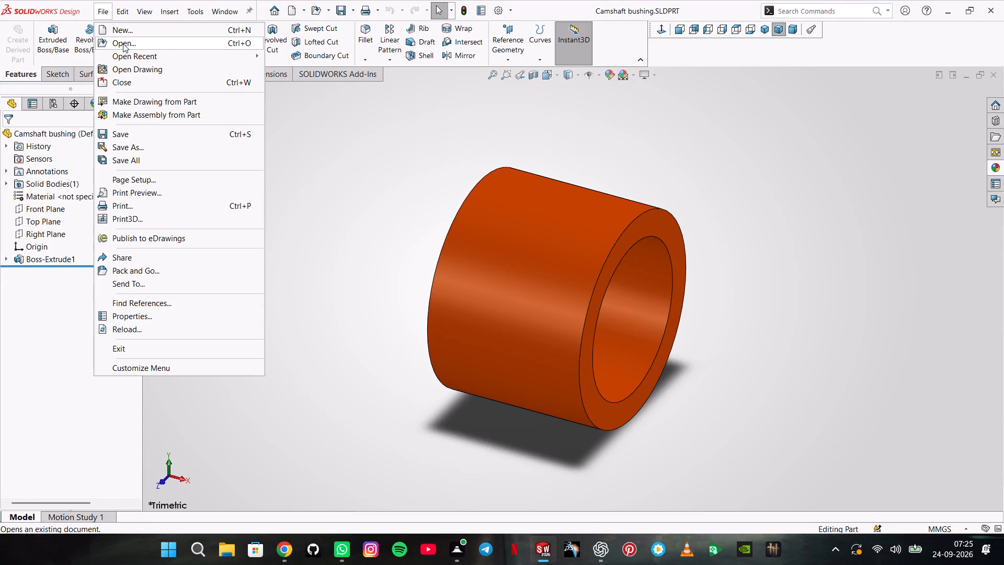
{"action": "left_click", "coordinate": [125, 33]}
{"action": "left_click", "coordinate": [427, 401]}
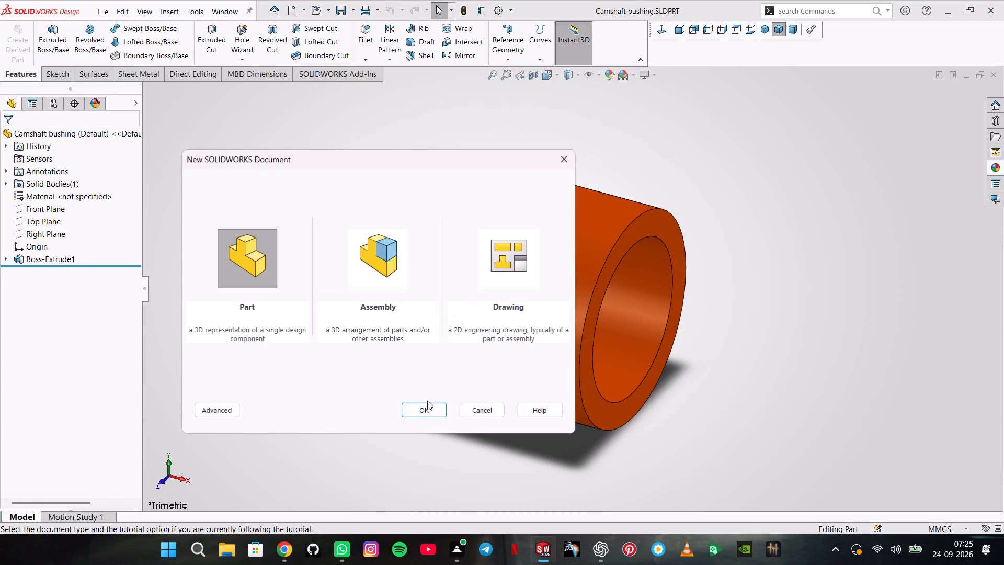
{"action": "left_click", "coordinate": [427, 404]}
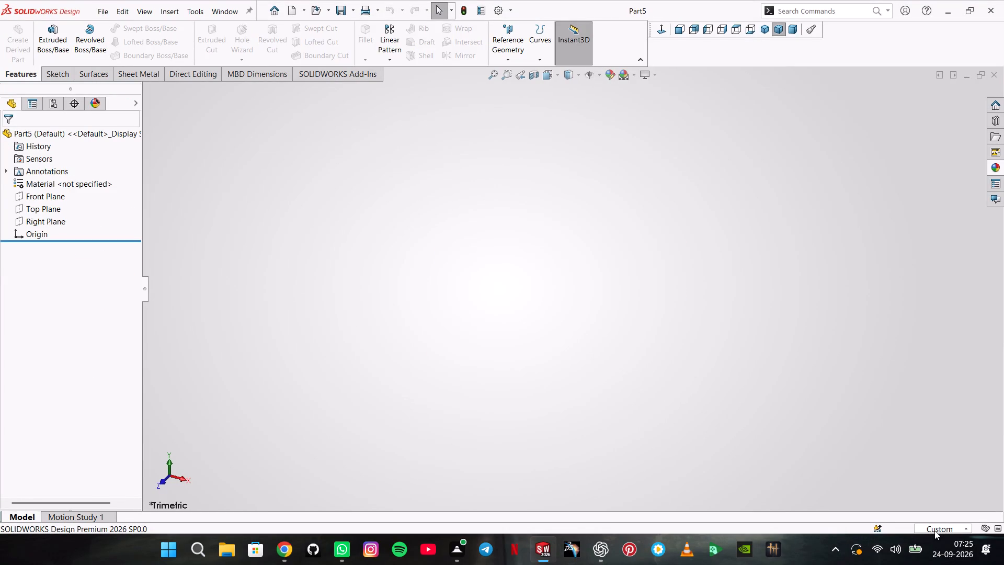
{"action": "left_click", "coordinate": [934, 530]}
{"action": "left_click", "coordinate": [919, 467]}
Start a sketch on the Right Plane and draw a center rectangle about 157 mm by 98 mm, centred on the origin.
{"action": "left_click", "coordinate": [55, 223]}
{"action": "left_click", "coordinate": [69, 207]}
{"action": "left_click", "coordinate": [85, 41]}
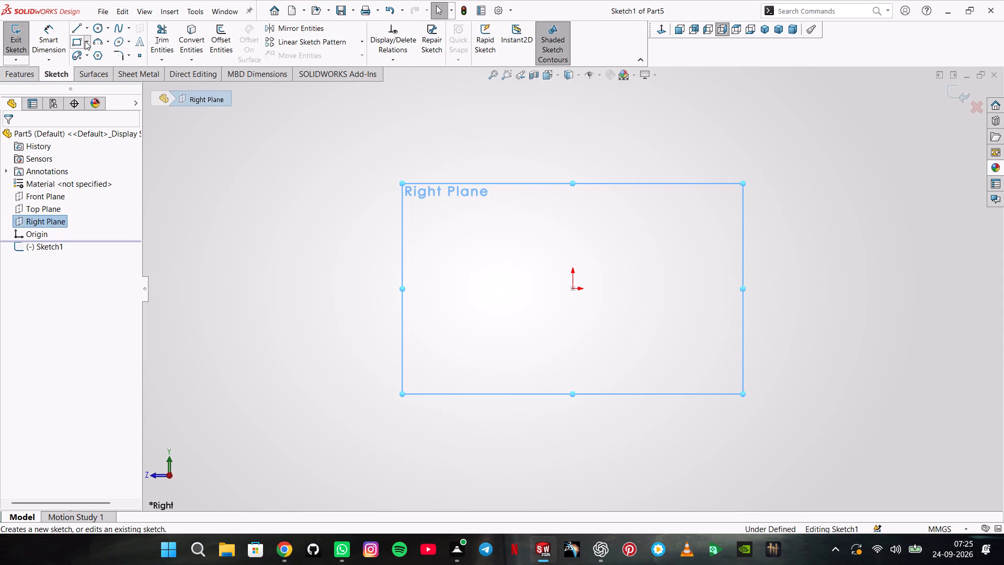
{"action": "left_click", "coordinate": [93, 72]}
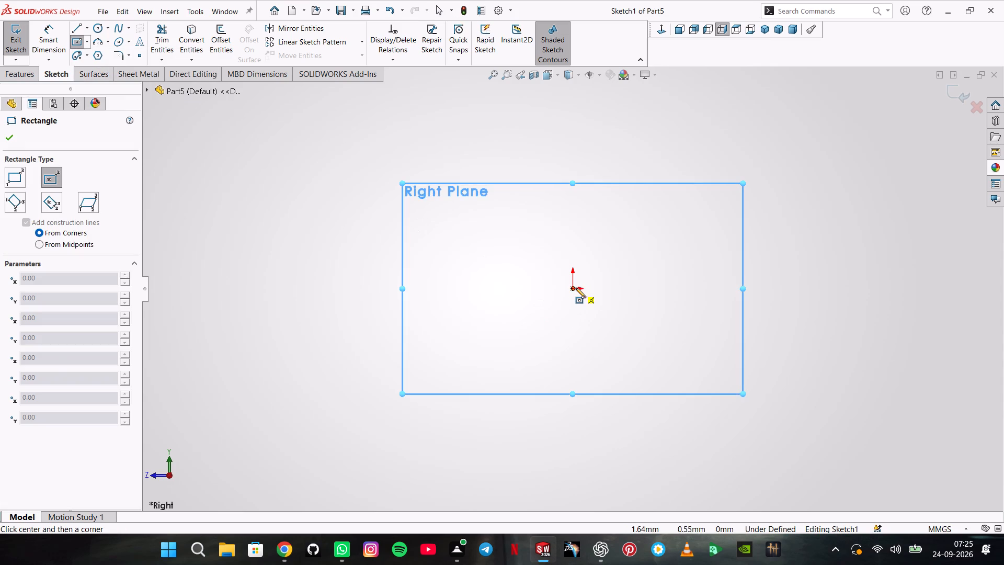
{"action": "left_click", "coordinate": [575, 288]}
{"action": "left_click", "coordinate": [723, 382]}
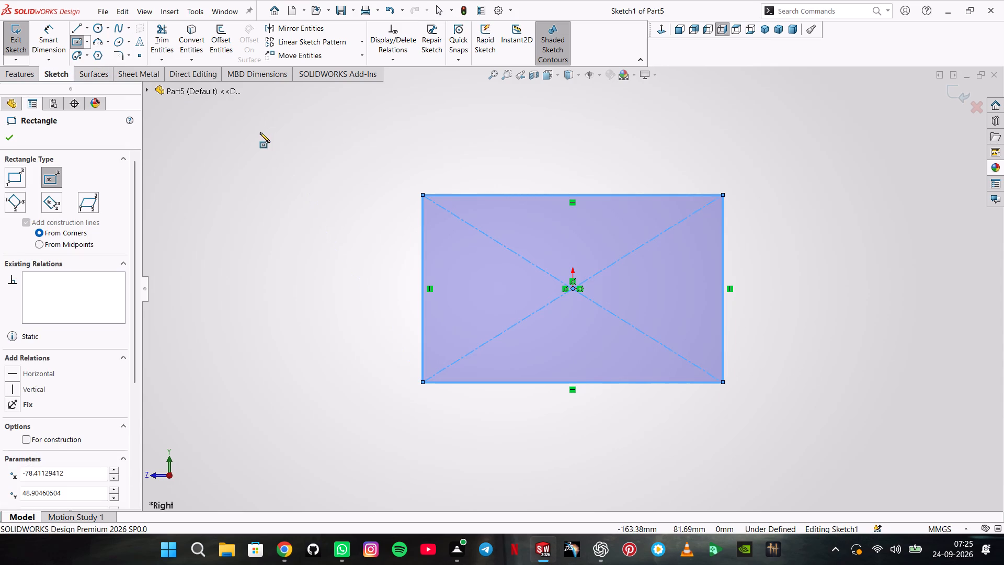
Draw a horizontal centerline about 302 mm long through the origin, extending past both sides of the rectangle.
{"action": "left_click", "coordinate": [43, 28]}
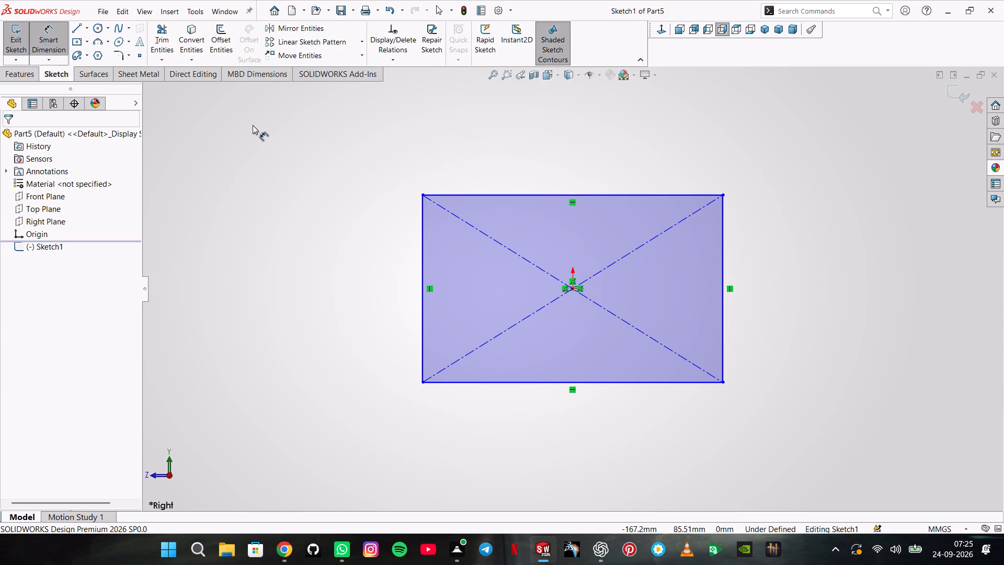
{"action": "left_click", "coordinate": [88, 26]}
{"action": "left_click", "coordinate": [85, 52]}
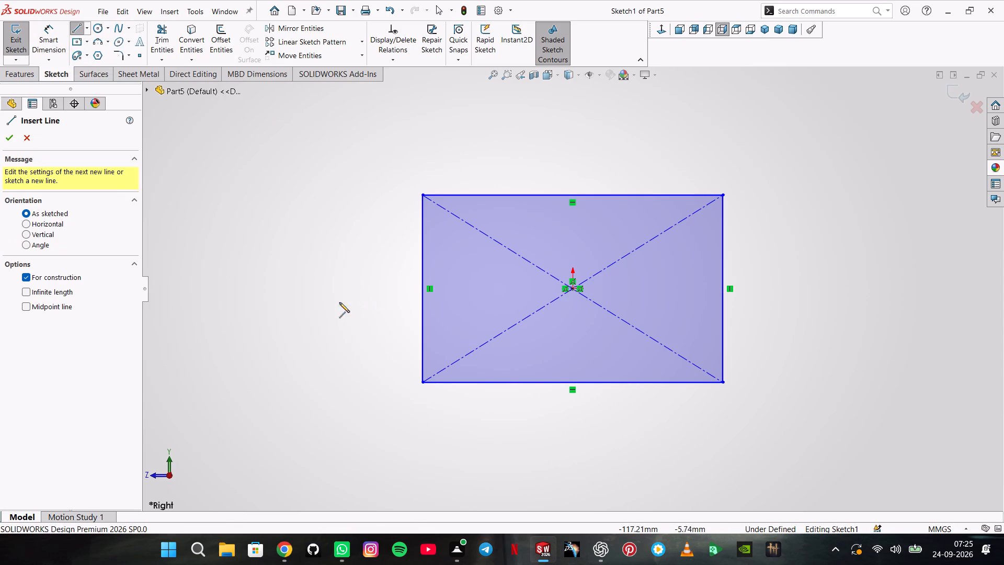
{"action": "left_click", "coordinate": [318, 288]}
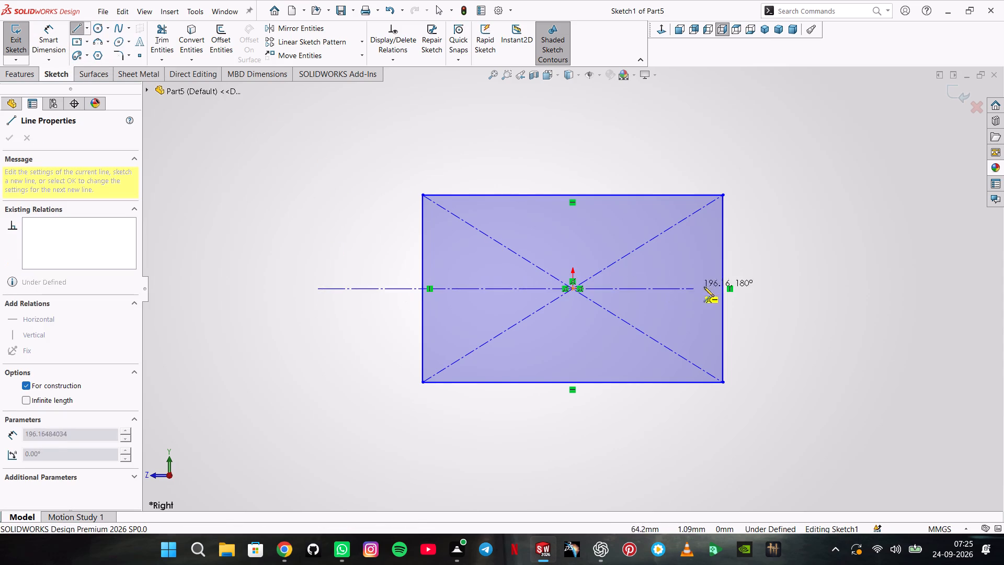
{"action": "left_click", "coordinate": [896, 289]}
{"action": "double_click", "coordinate": [873, 259]}
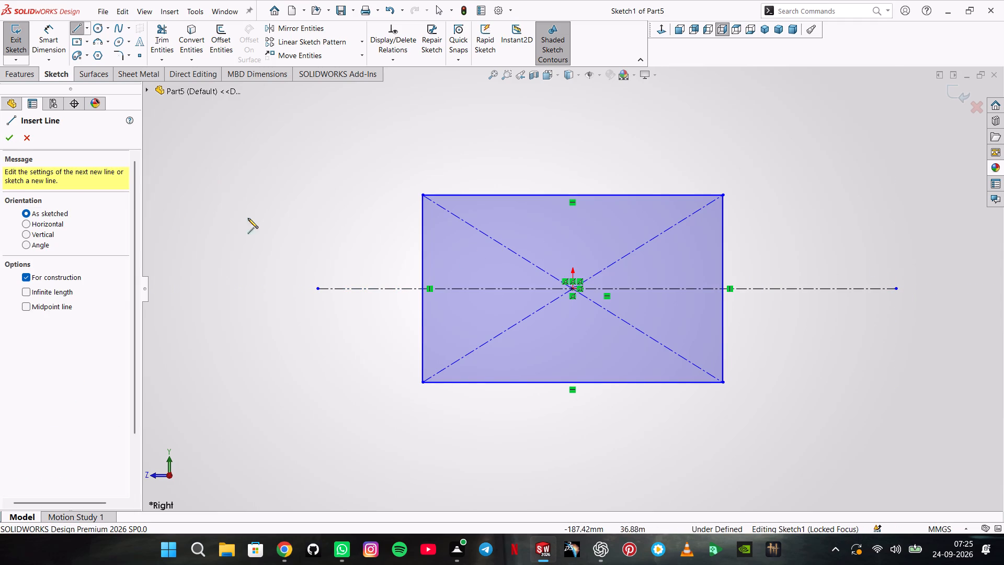
{"action": "key", "text": "Escape"}
Add a midpoint relation between the horizontal centerline and the rectangle's centre point at the origin.
{"action": "left_click", "coordinate": [477, 289], "text": "ctrl"}
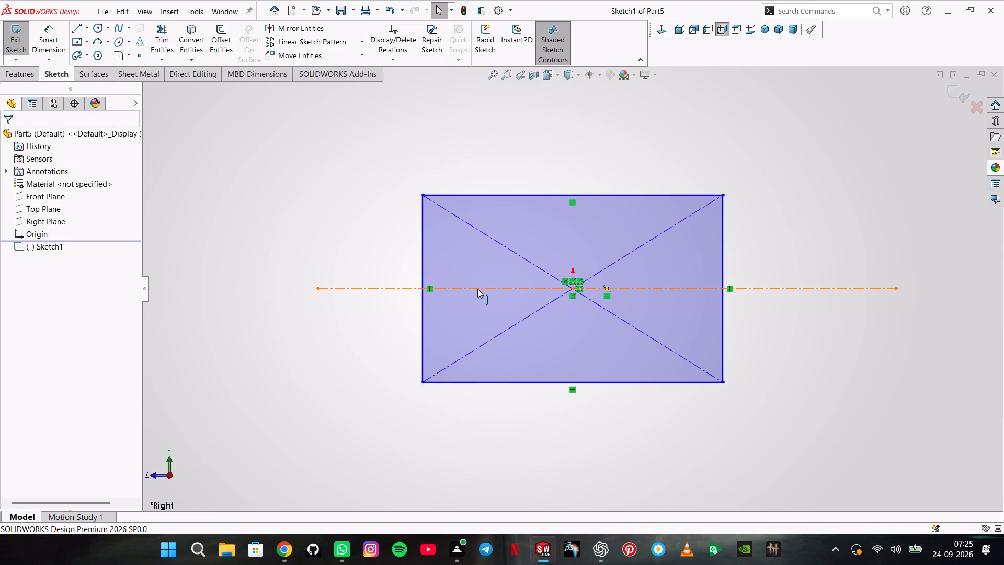
{"action": "left_click", "coordinate": [572, 289], "text": "ctrl"}
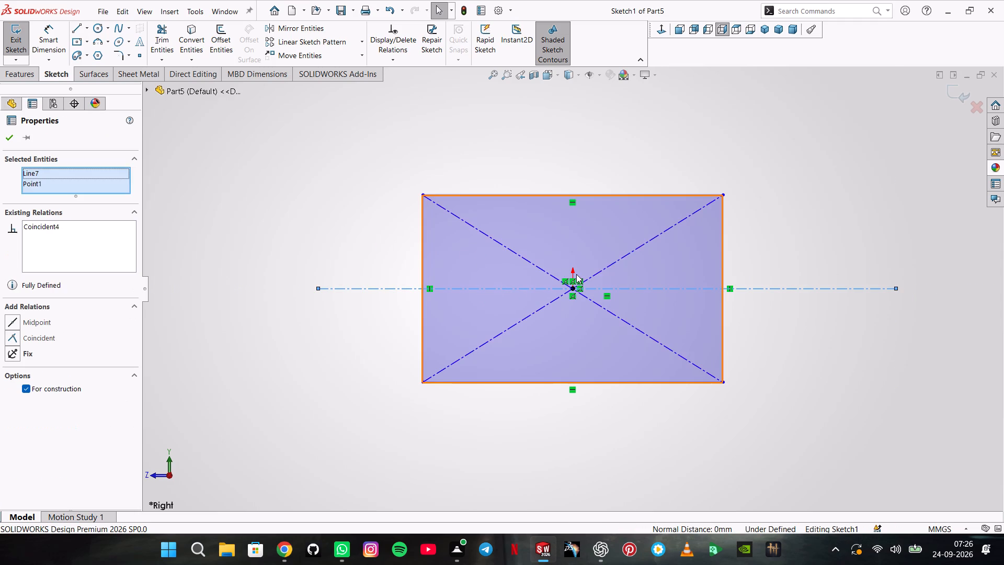
{"action": "left_click", "coordinate": [601, 247]}
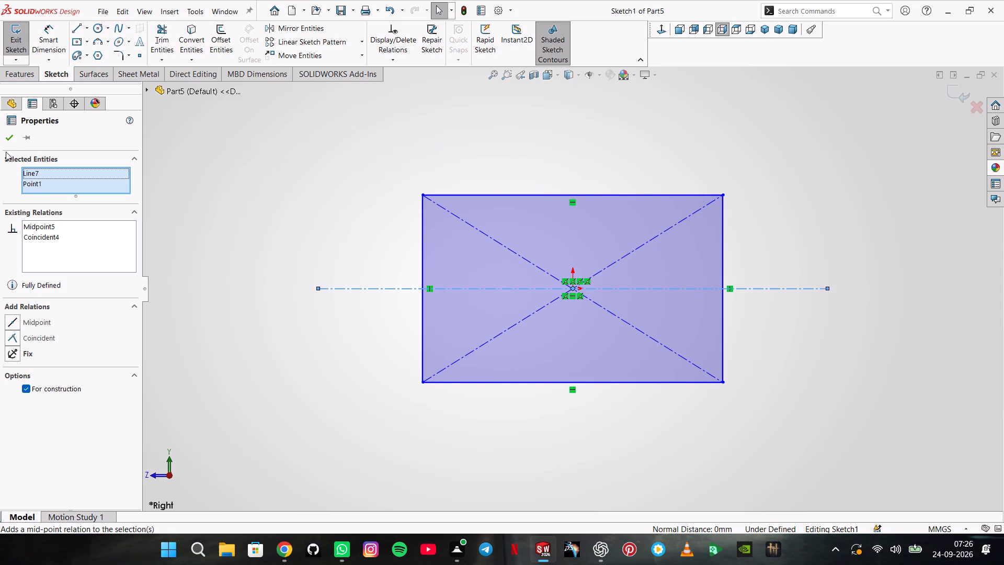
{"action": "left_click", "coordinate": [4, 139]}
Dimension the horizontal centerline's length to 152.4 mm, placing the dimension above the rectangle.
{"action": "left_click", "coordinate": [59, 38]}
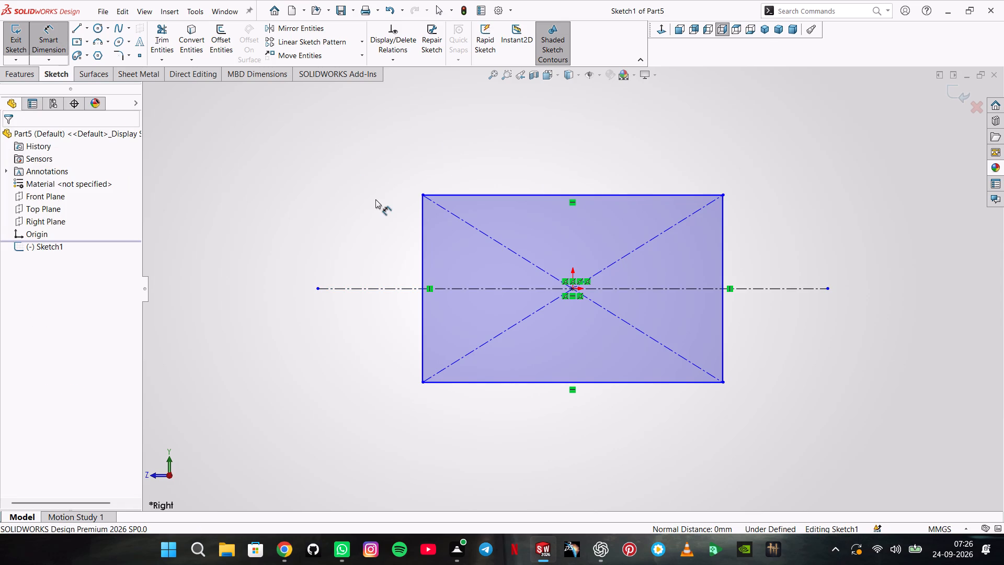
{"action": "left_click", "coordinate": [411, 287]}
{"action": "left_click", "coordinate": [482, 115]}
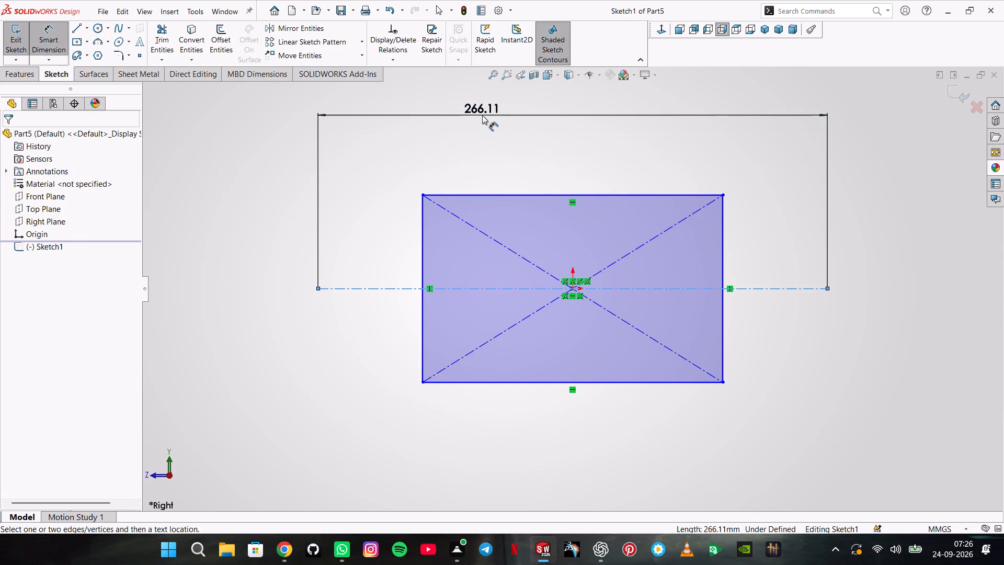
{"action": "type", "text": "152.4"}
{"action": "key", "text": "Return"}
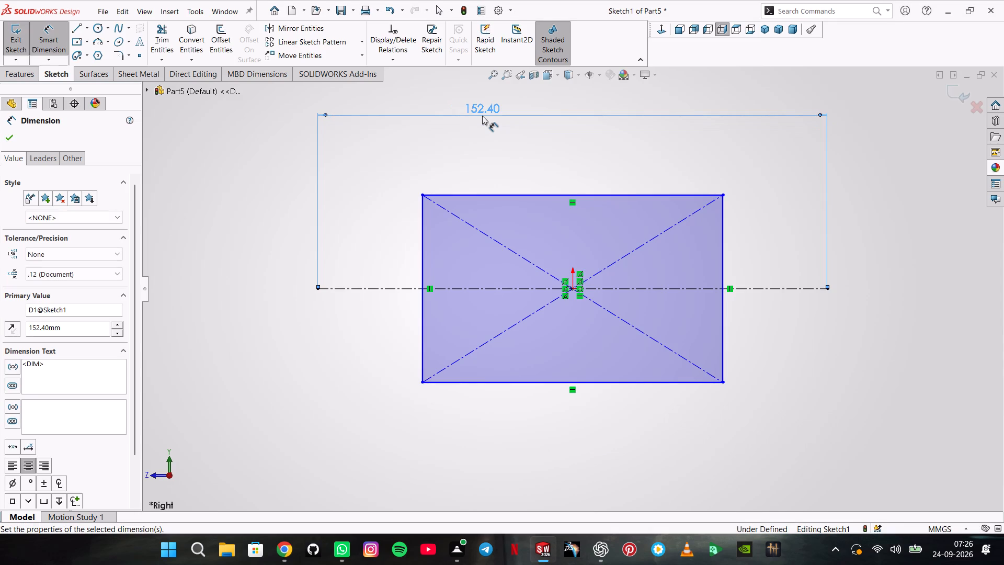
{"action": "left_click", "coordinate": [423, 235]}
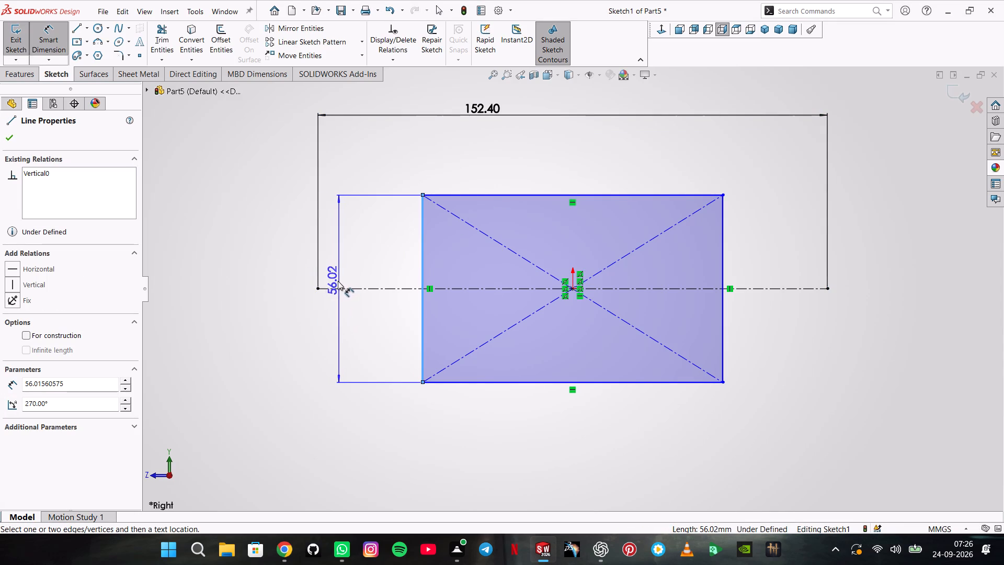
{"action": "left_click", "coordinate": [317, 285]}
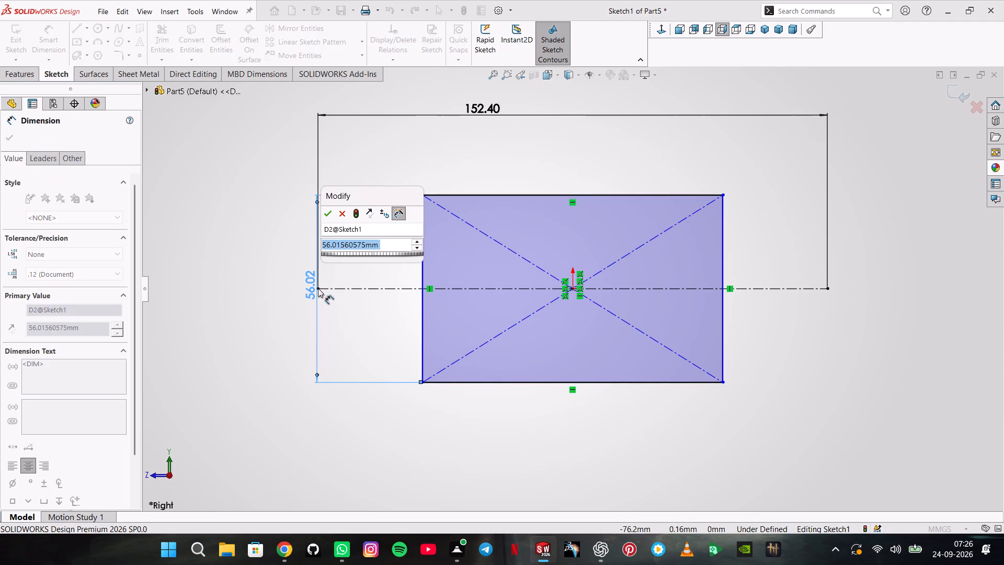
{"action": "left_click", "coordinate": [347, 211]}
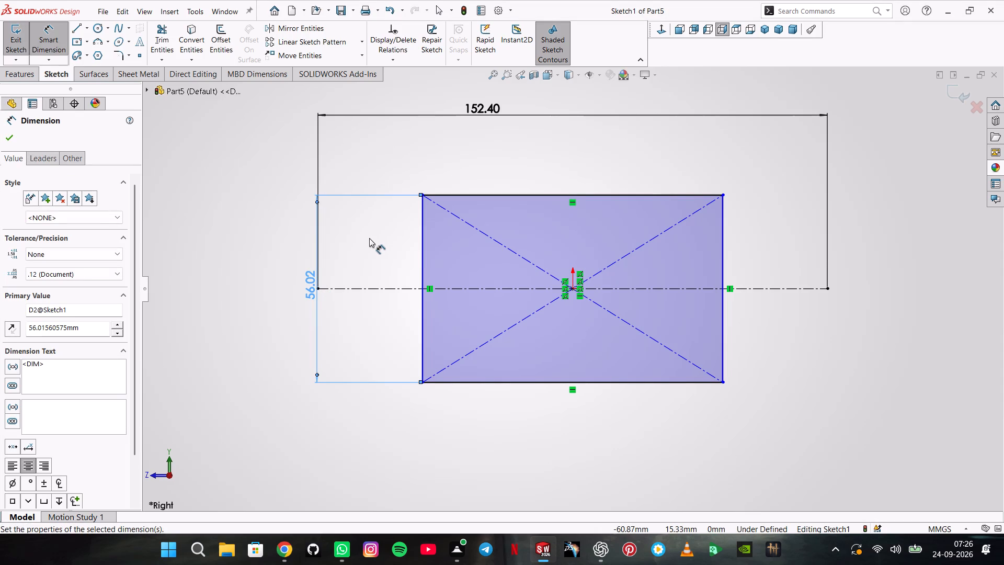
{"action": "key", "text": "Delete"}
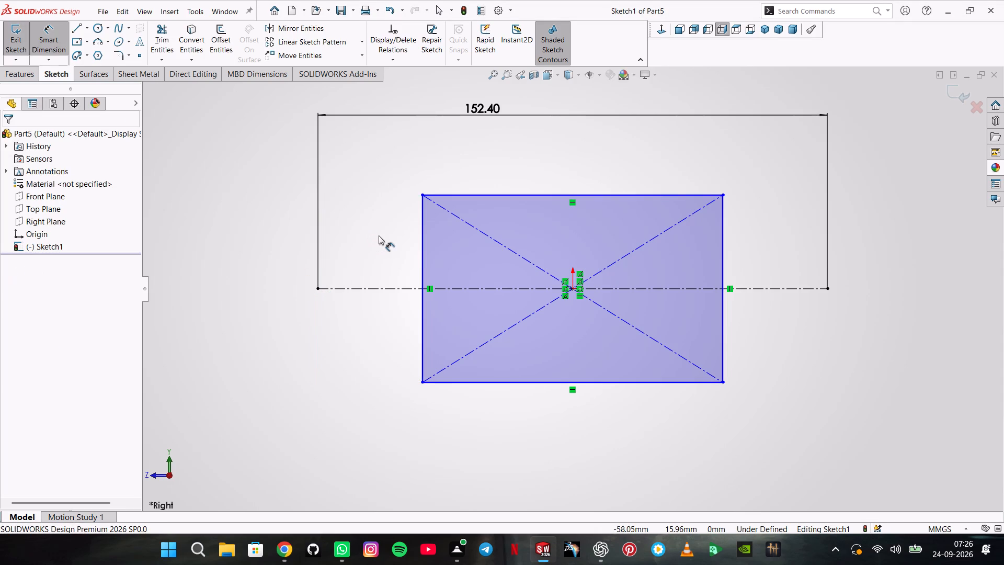
Dimension the rectangle's left vertical edge to a height of 38.10 mm.
{"action": "left_click", "coordinate": [421, 238]}
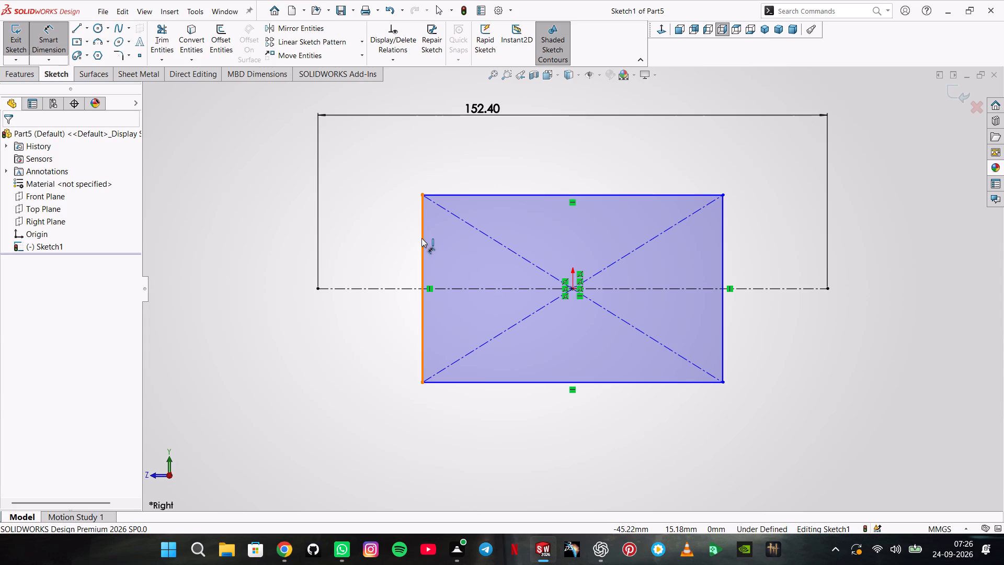
{"action": "left_click", "coordinate": [396, 256]}
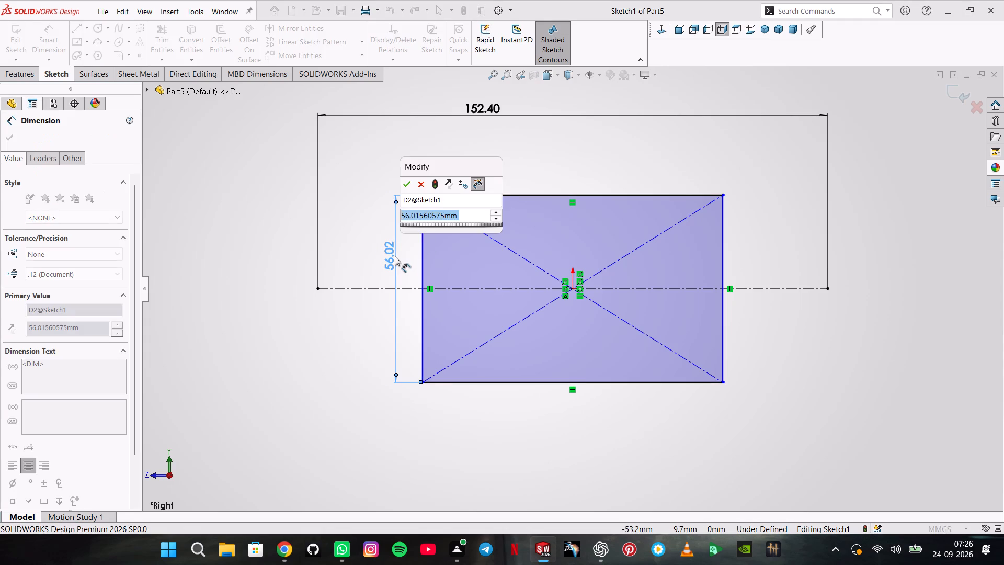
{"action": "type", "text": "38.10"}
{"action": "key", "text": "Return"}
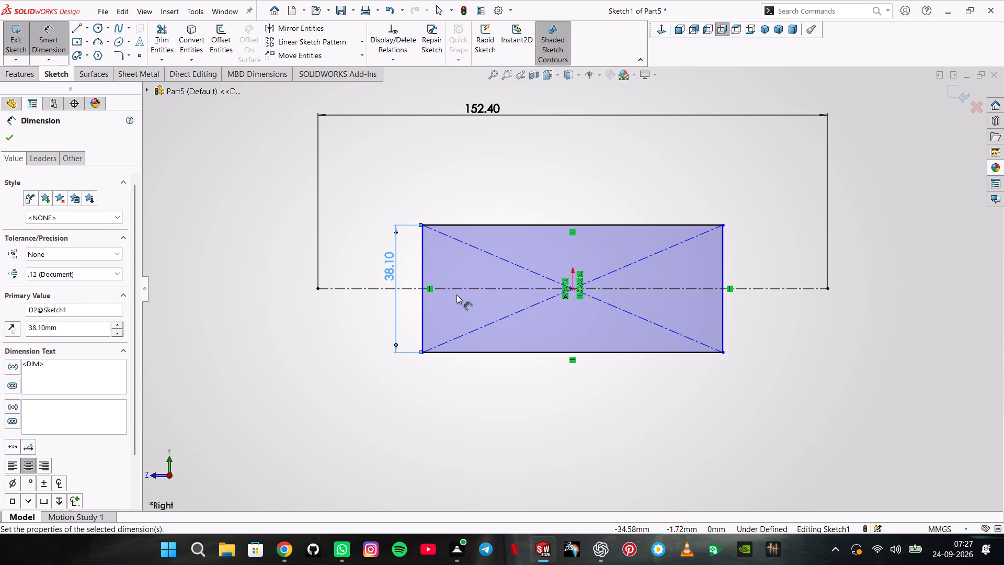
Sketch a circle centred on the centerline, overlapping the rectangle's left edge, and dimension its diameter to 50.8 mm.
{"action": "left_click", "coordinate": [102, 33]}
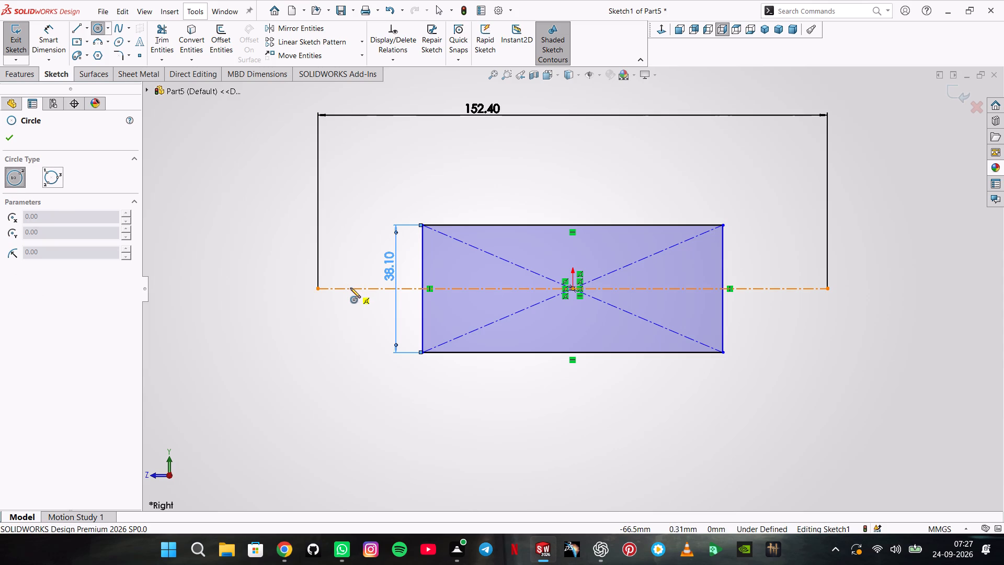
{"action": "left_click", "coordinate": [350, 289]}
{"action": "left_click", "coordinate": [378, 377]}
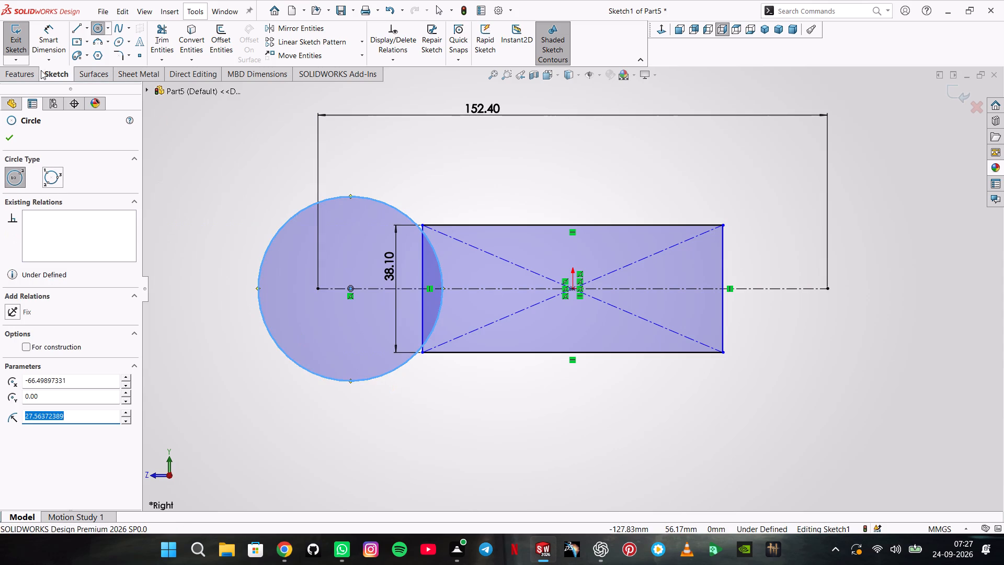
{"action": "left_click", "coordinate": [52, 44]}
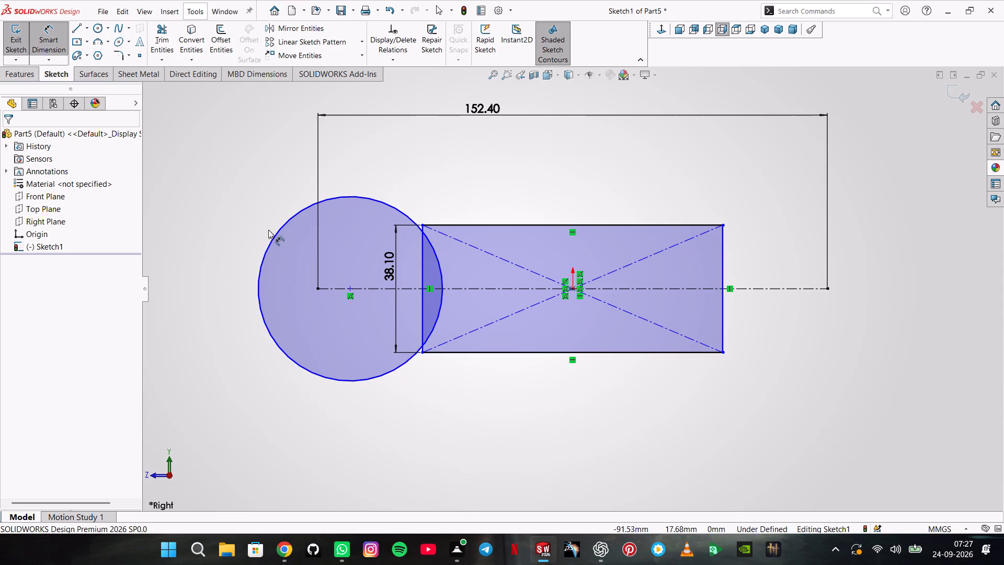
{"action": "left_click", "coordinate": [283, 228]}
{"action": "left_click", "coordinate": [238, 199]}
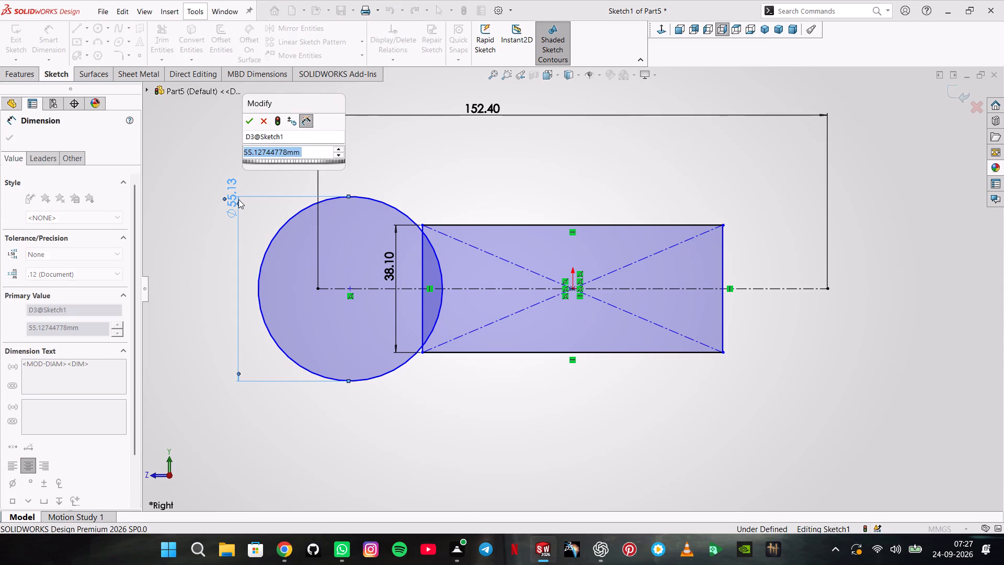
{"action": "type", "text": "50.8"}
{"action": "key", "text": "Return"}
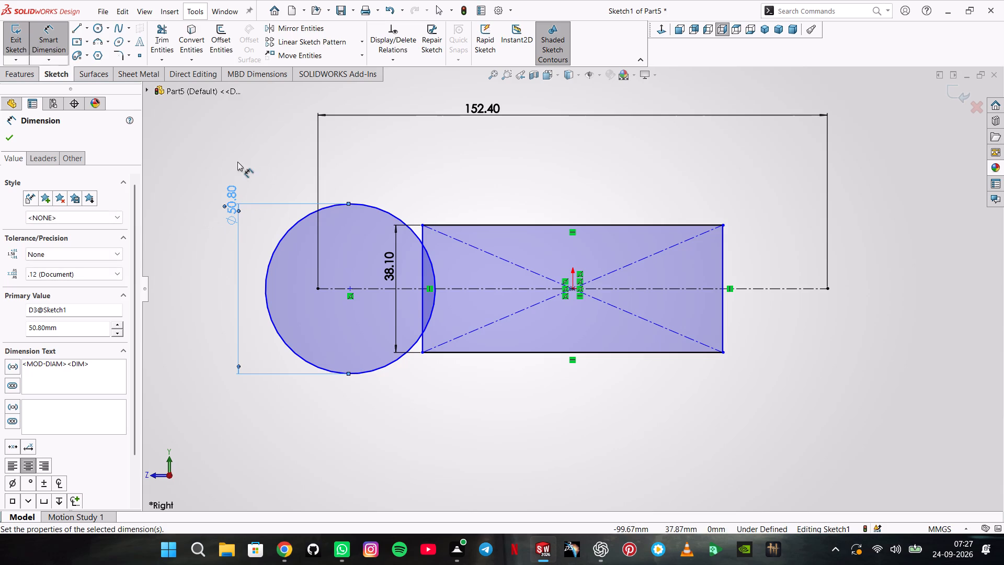
Offset the 50.8 mm circle outward by 12.7 mm, with the offset dimension added.
{"action": "left_click", "coordinate": [213, 41]}
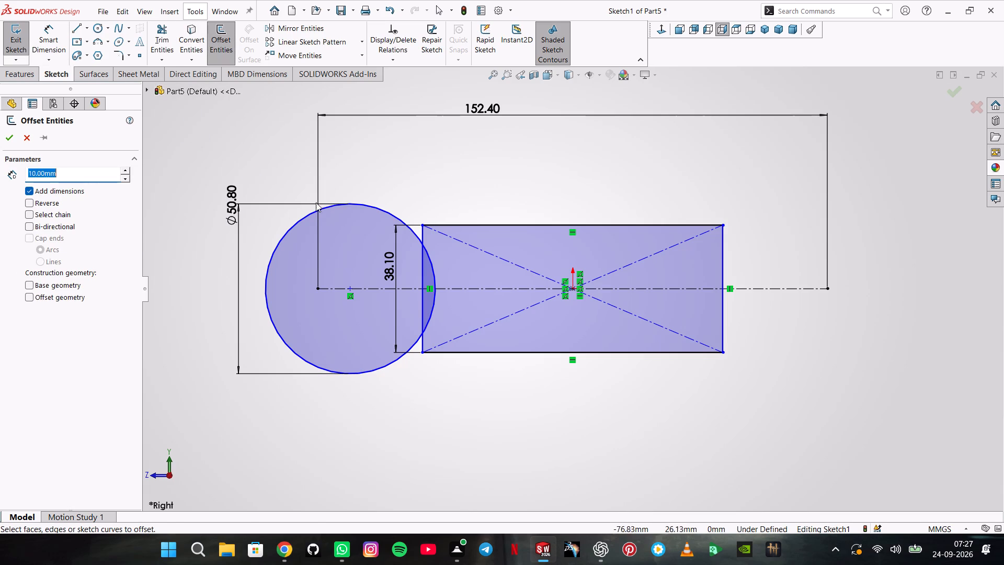
{"action": "left_click", "coordinate": [313, 211]}
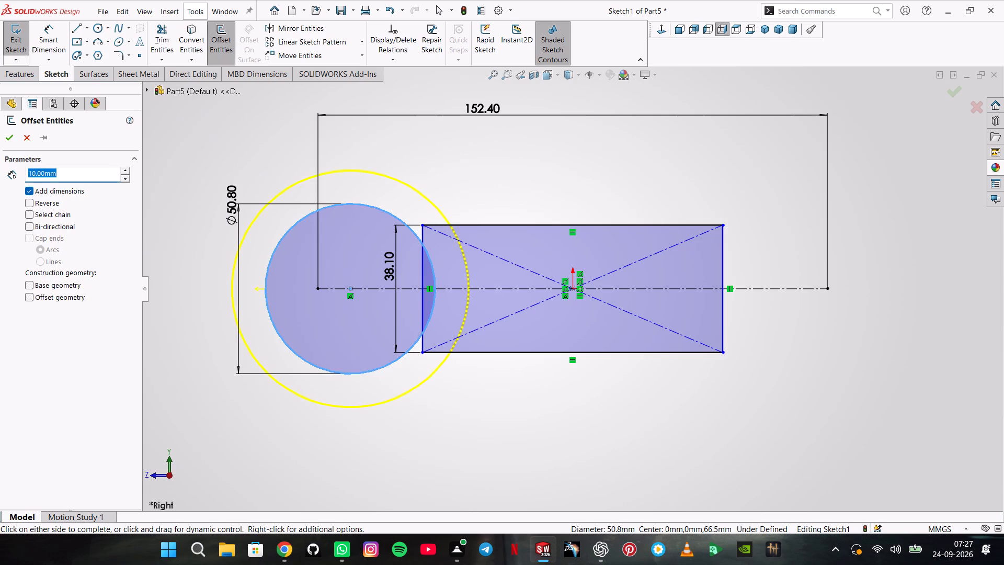
{"action": "type", "text": "13.7"}
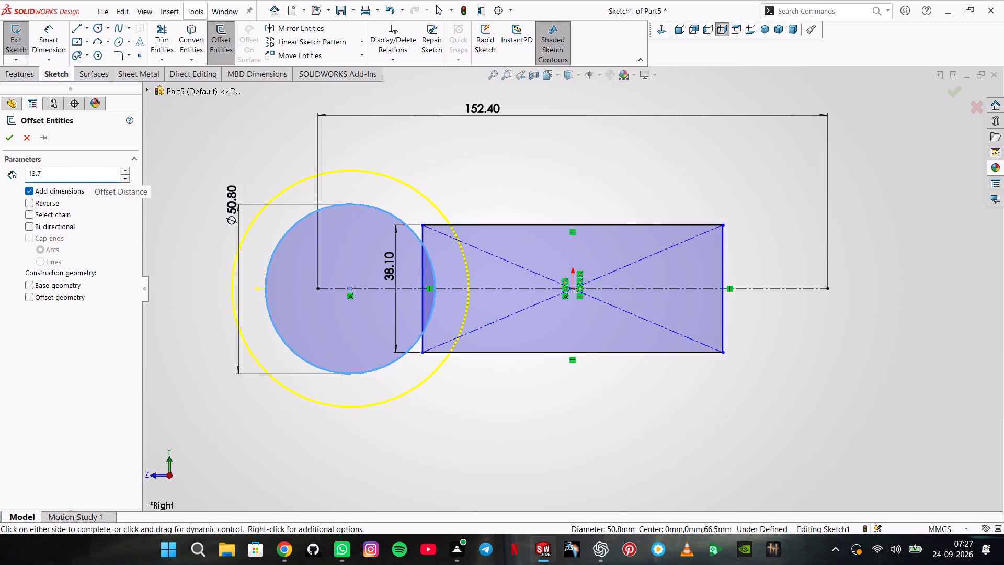
{"action": "key", "text": "Return"}
{"action": "key", "text": "BackSpace"}
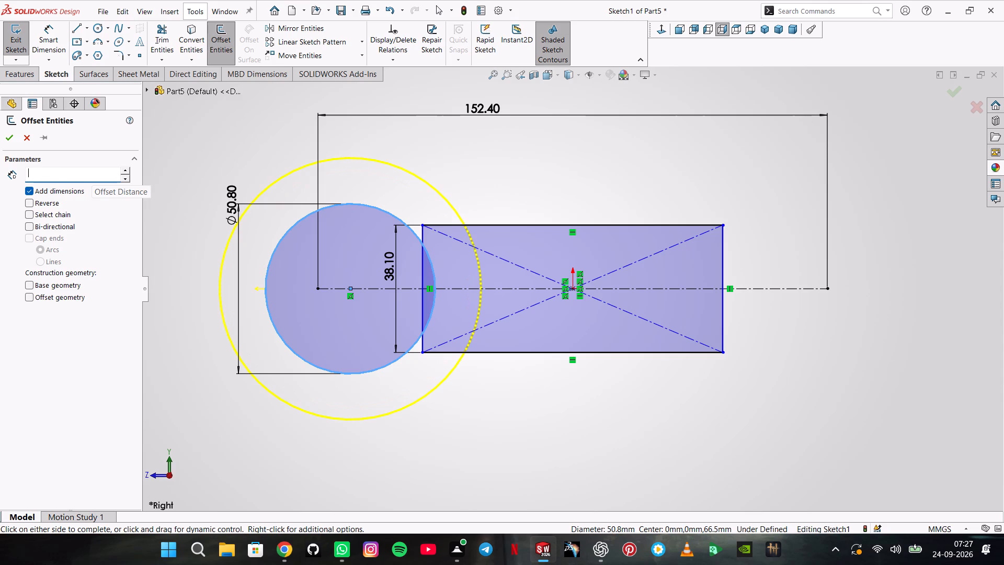
{"action": "key", "text": "BackSpace"}
{"action": "key", "text": "BackSpace"}
{"action": "key", "text": "1"}
{"action": "key", "text": "2"}
{"action": "type", "text": ".7"}
{"action": "key", "text": "Return"}
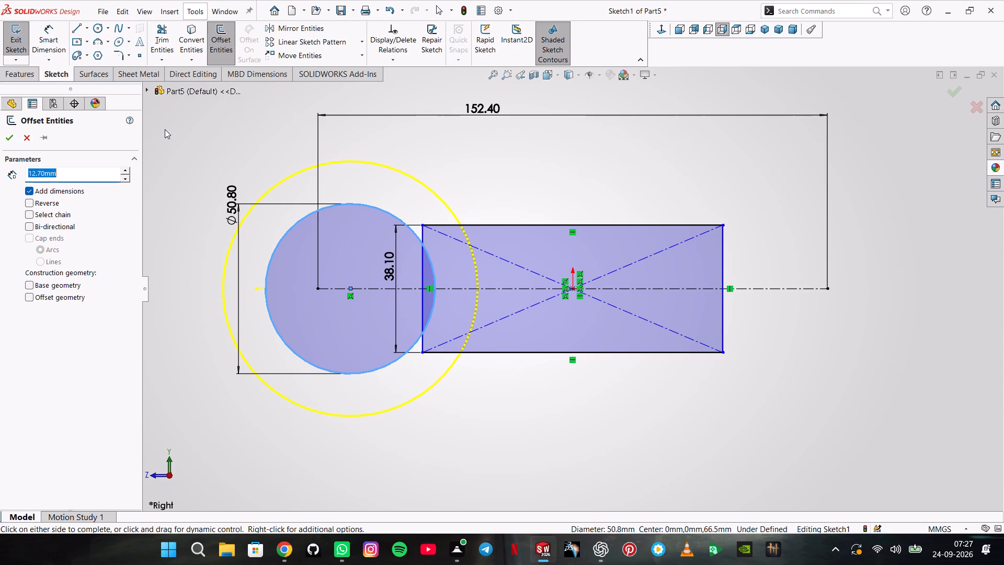
{"action": "key", "text": "Return"}
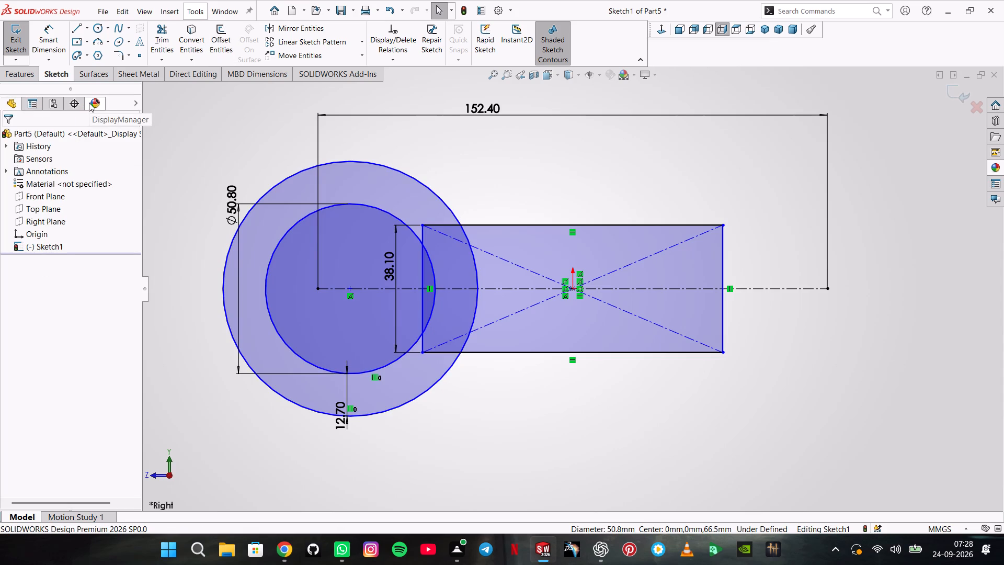
Sketch a circle of about 39.2 mm radius centred on the centerline, overlapping the rectangle's right edge.
{"action": "left_click", "coordinate": [94, 29]}
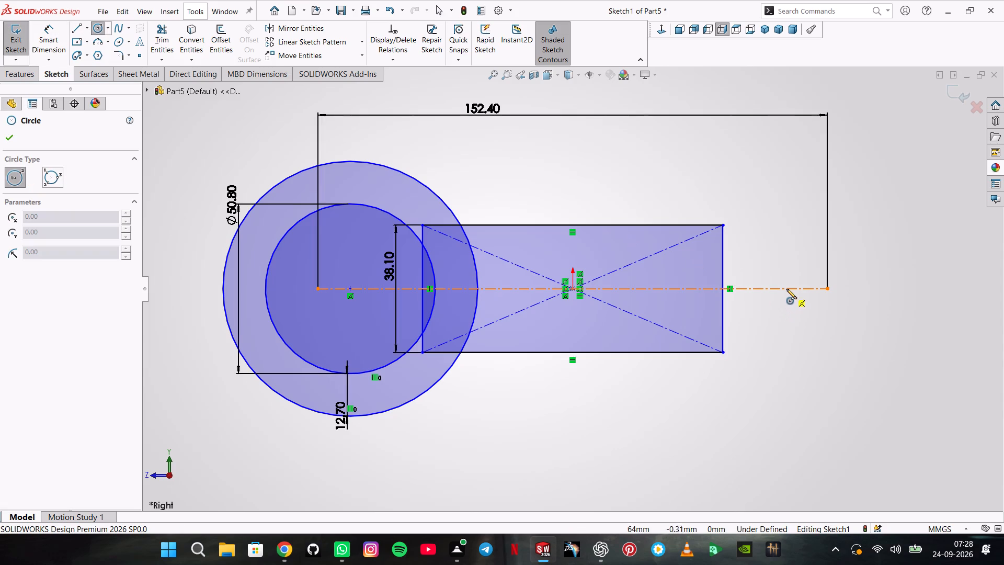
{"action": "left_click", "coordinate": [786, 288]}
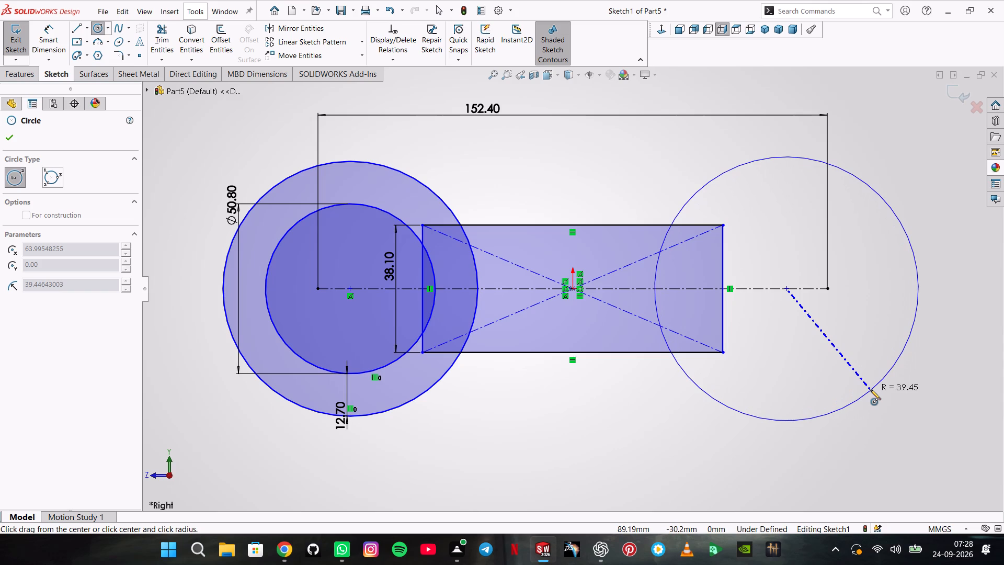
{"action": "left_click", "coordinate": [871, 389]}
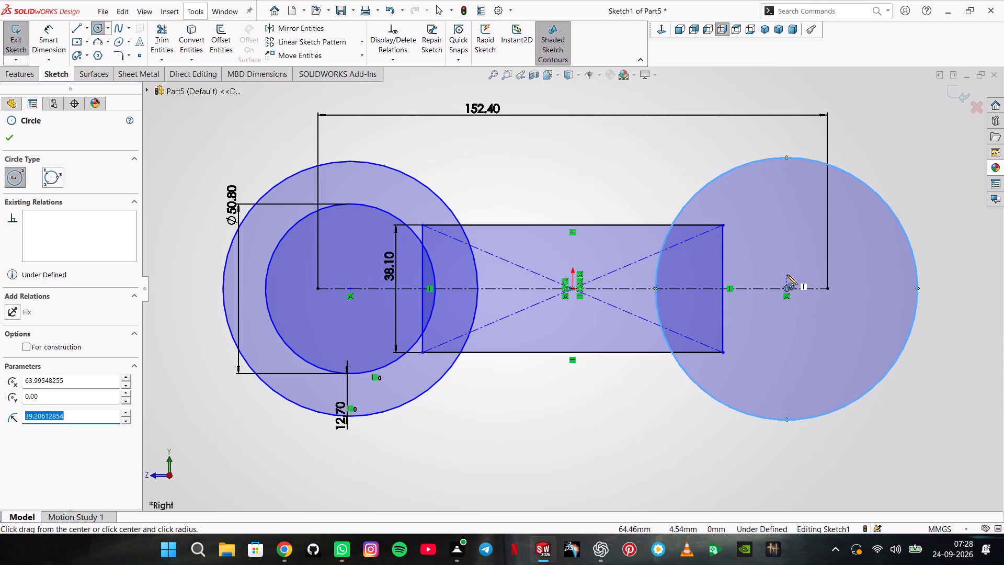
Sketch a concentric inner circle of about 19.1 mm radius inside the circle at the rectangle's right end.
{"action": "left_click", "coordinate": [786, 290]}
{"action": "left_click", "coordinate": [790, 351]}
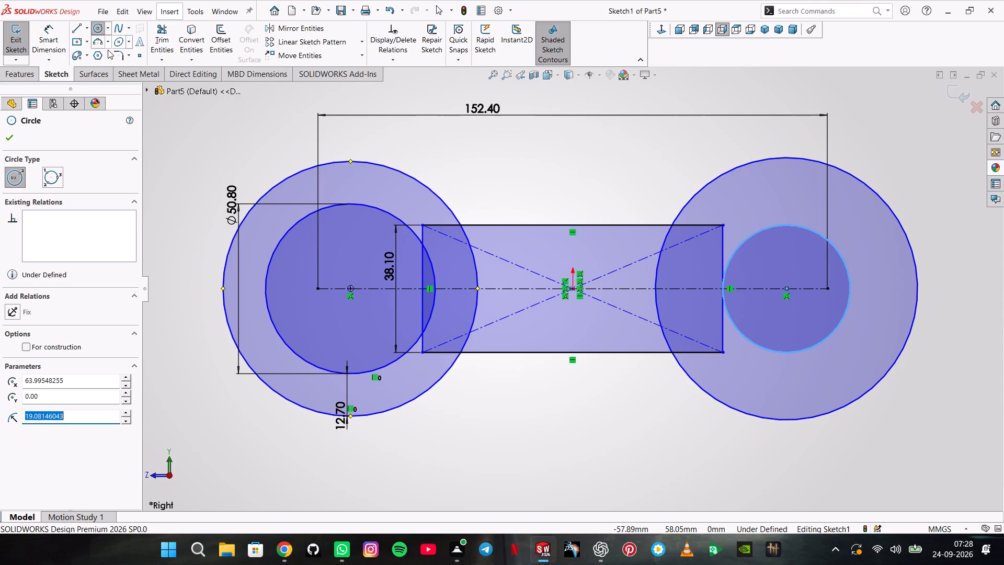
Dimension the diameter of the outer circle at the rectangle's right end to 50.80 mm.
{"action": "left_click", "coordinate": [55, 44]}
{"action": "left_click", "coordinate": [884, 205]}
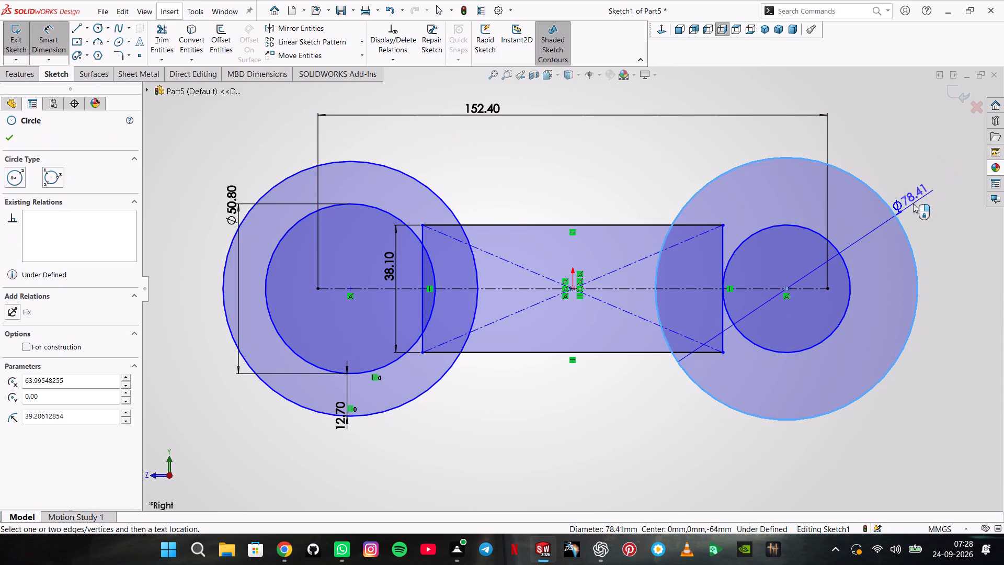
{"action": "left_click", "coordinate": [918, 203]}
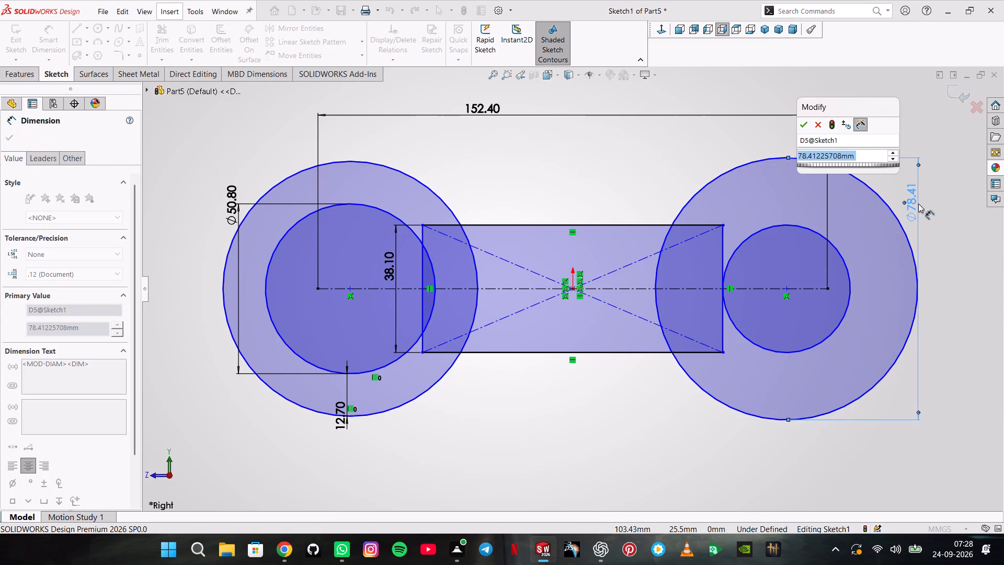
{"action": "type", "text": "50.80"}
{"action": "key", "text": "period"}
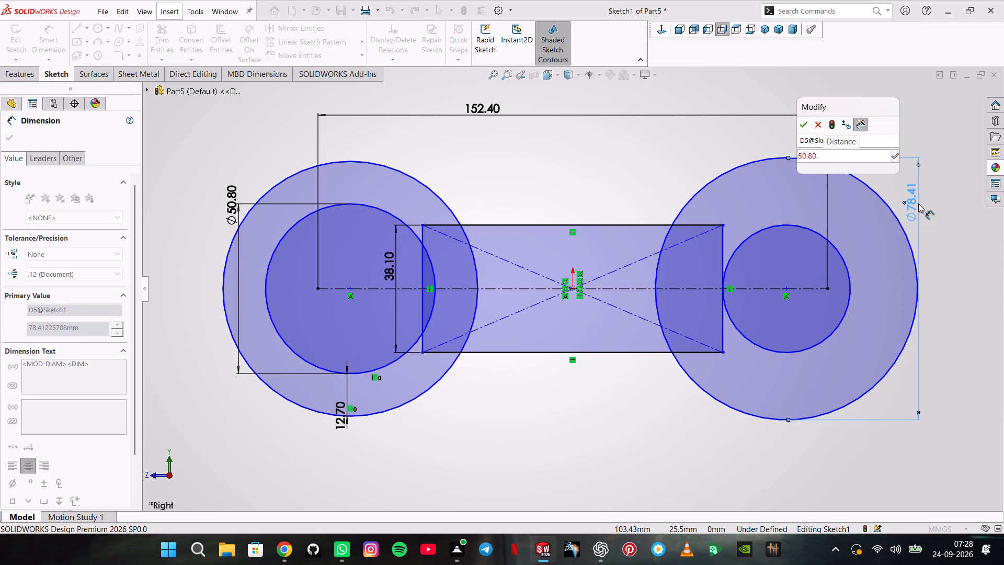
{"action": "key", "text": "BackSpace"}
{"action": "key", "text": "Return"}
Set the diameter of the outer circle at the rectangle's right end to 76.2 mm.
{"action": "scroll", "coordinate": [918, 204], "scroll_direction": "up", "scroll_amount": 1}
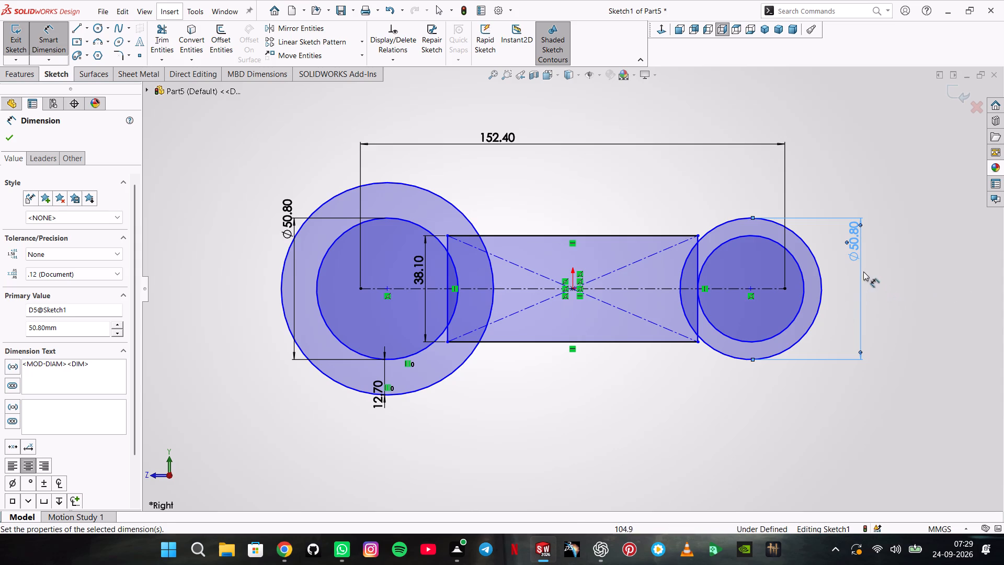
{"action": "double_click", "coordinate": [859, 256]}
{"action": "double_click", "coordinate": [855, 247]}
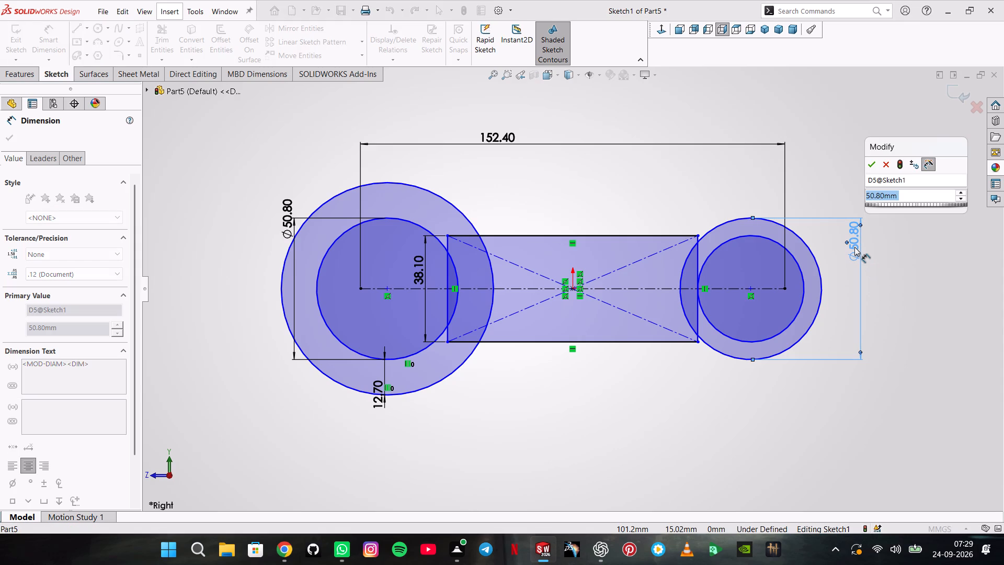
{"action": "type", "text": "76.2"}
{"action": "key", "text": "Return"}
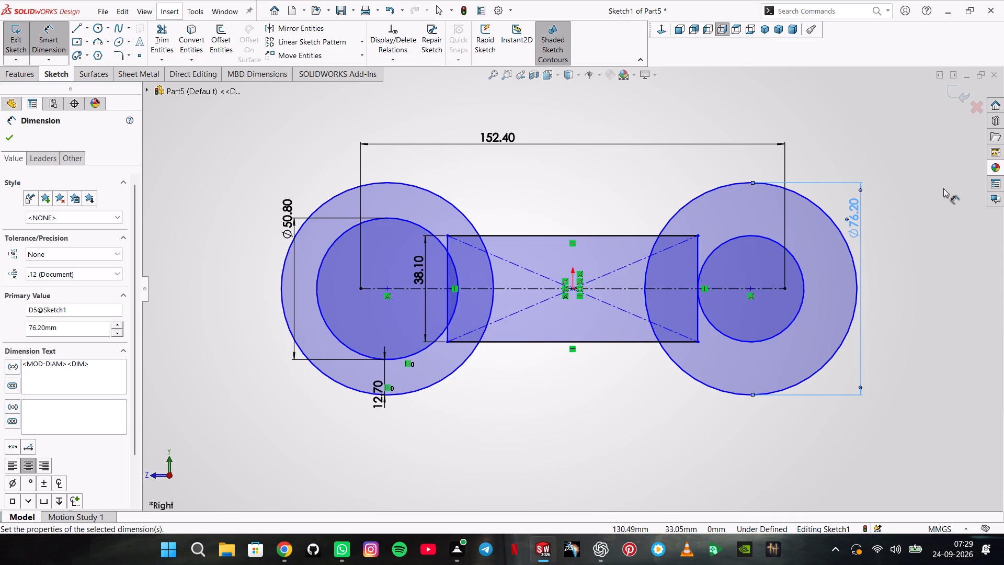
{"action": "key", "text": "Escape"}
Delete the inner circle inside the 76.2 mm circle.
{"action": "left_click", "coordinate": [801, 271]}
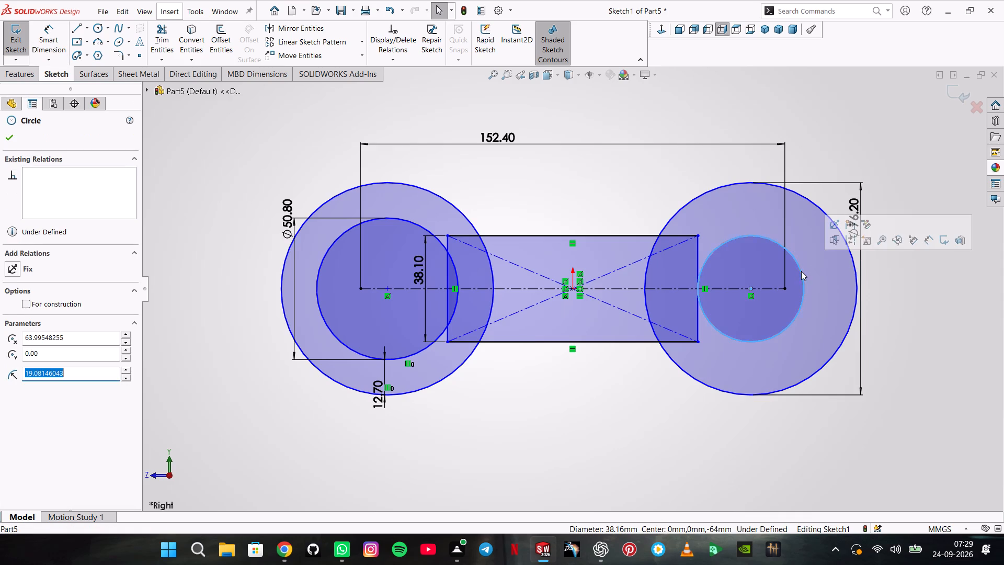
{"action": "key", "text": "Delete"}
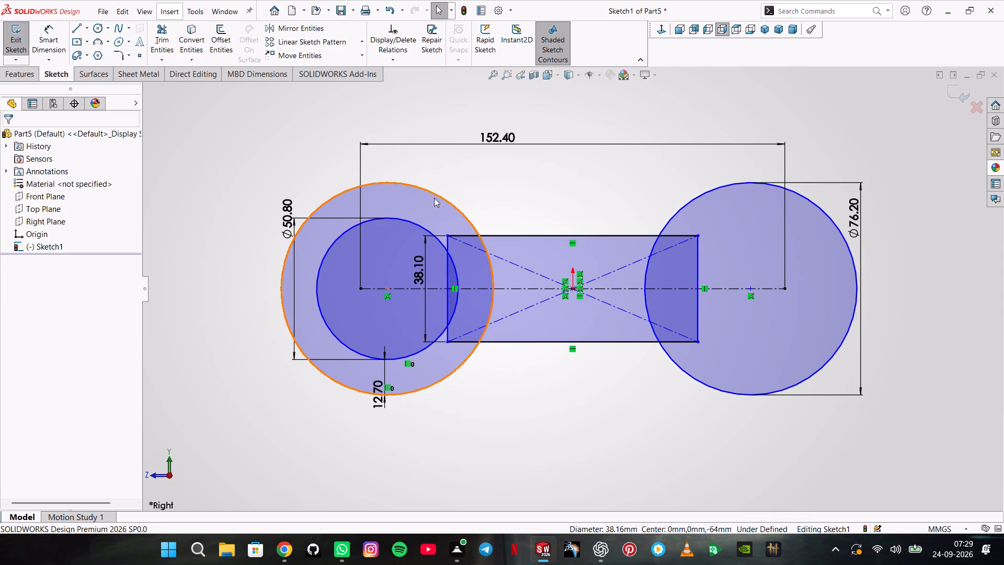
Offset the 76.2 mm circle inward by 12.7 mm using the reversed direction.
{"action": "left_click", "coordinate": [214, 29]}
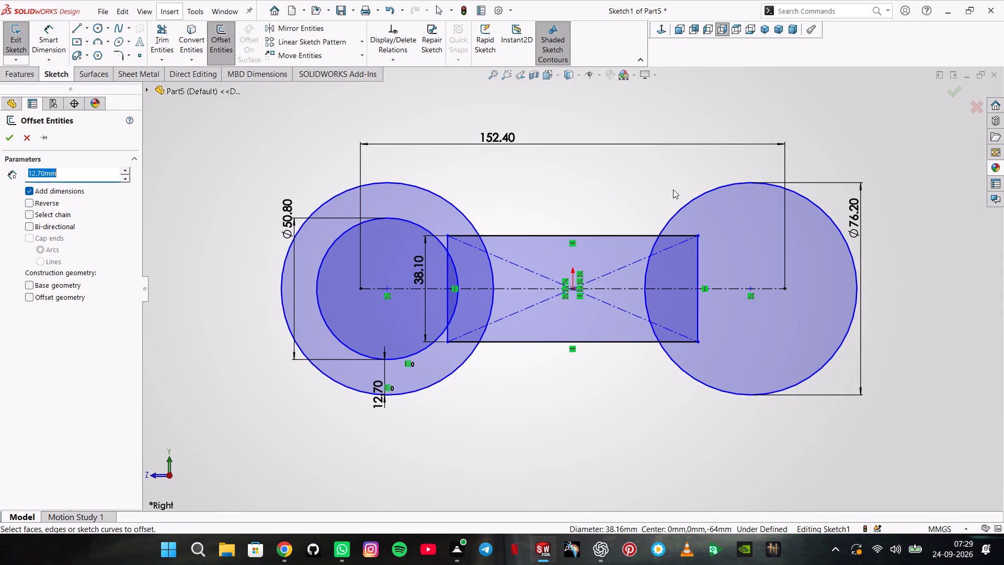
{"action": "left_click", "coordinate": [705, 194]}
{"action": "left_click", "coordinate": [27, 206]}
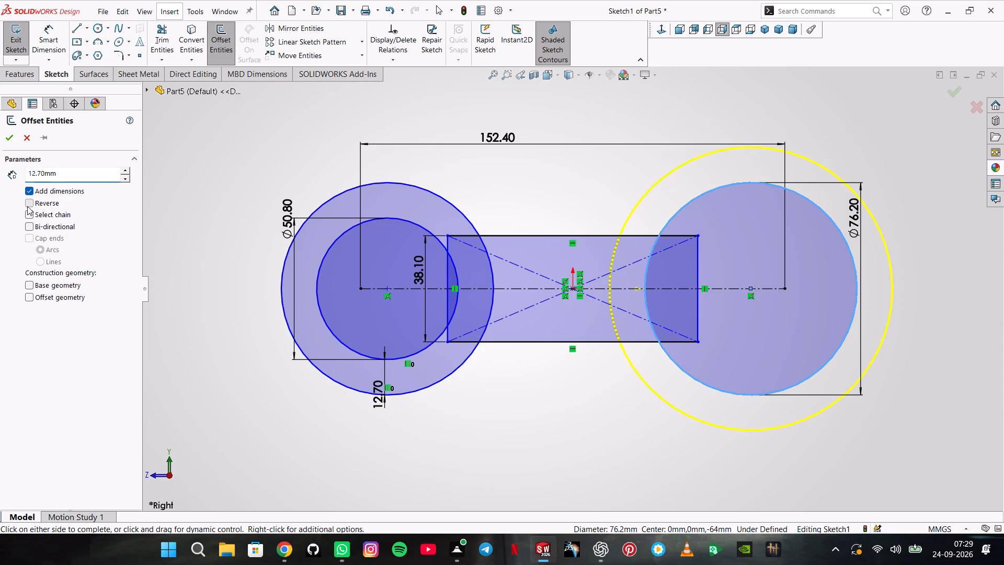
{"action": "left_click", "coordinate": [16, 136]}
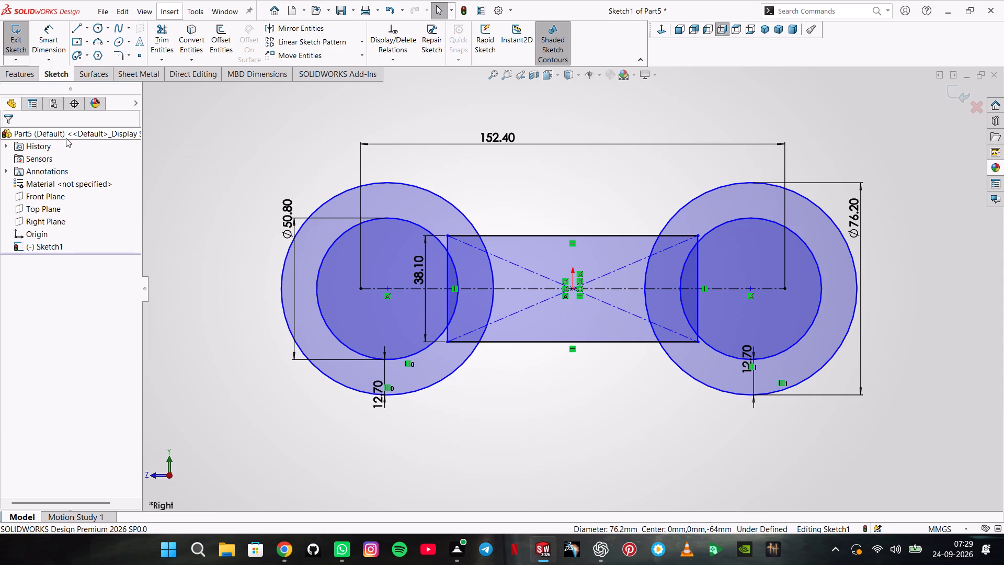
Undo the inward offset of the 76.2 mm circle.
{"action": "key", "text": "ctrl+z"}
Offset the 76.2 mm circle outward by 12.7 mm, with the offset dimension added.
{"action": "left_click", "coordinate": [212, 47]}
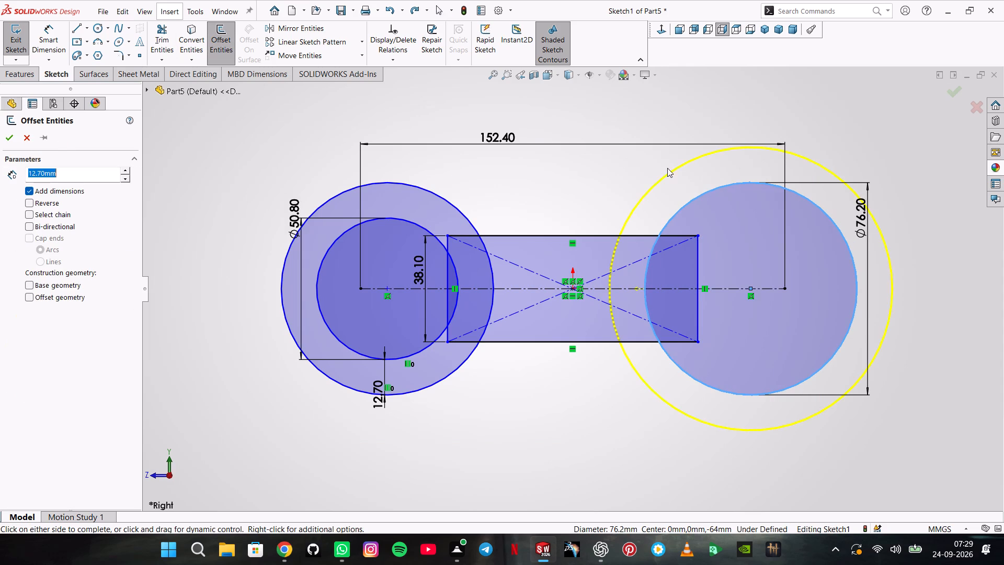
{"action": "left_click", "coordinate": [7, 137]}
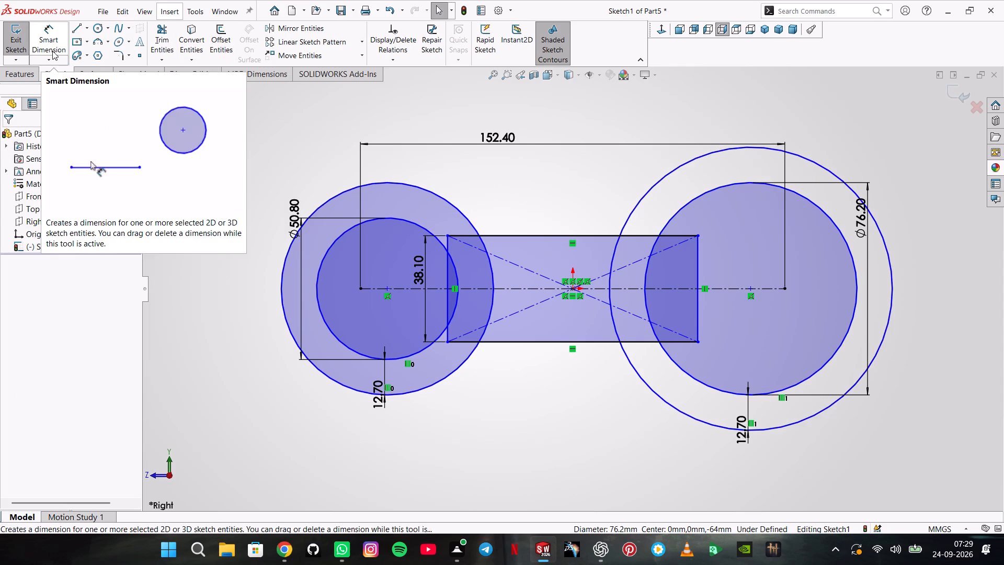
{"action": "key", "text": "Escape"}
Add a coincident relation between the 50.8 mm circle's centre and the centerline's left endpoint.
{"action": "left_click", "coordinate": [387, 287]}
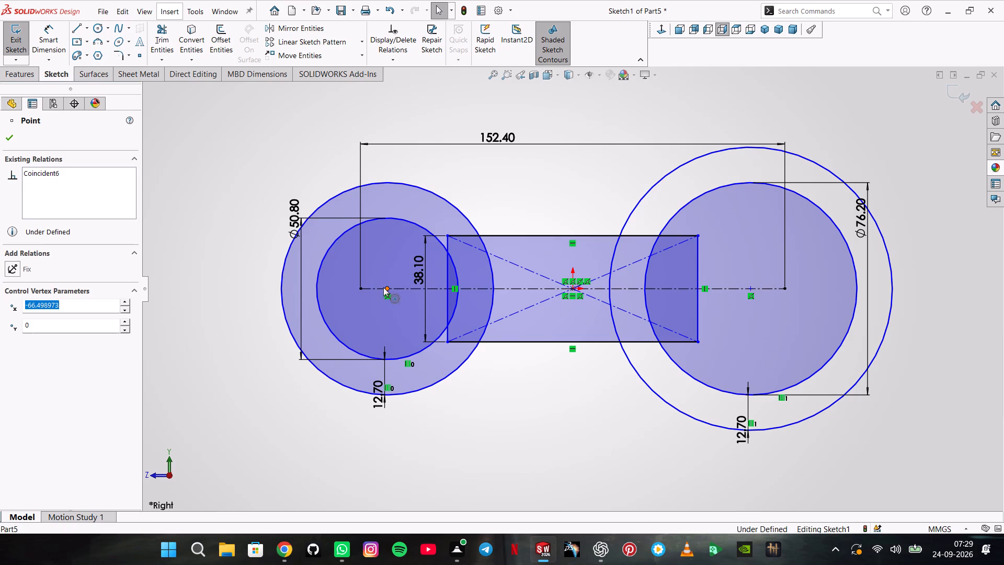
{"action": "left_click", "coordinate": [359, 288], "text": "ctrl"}
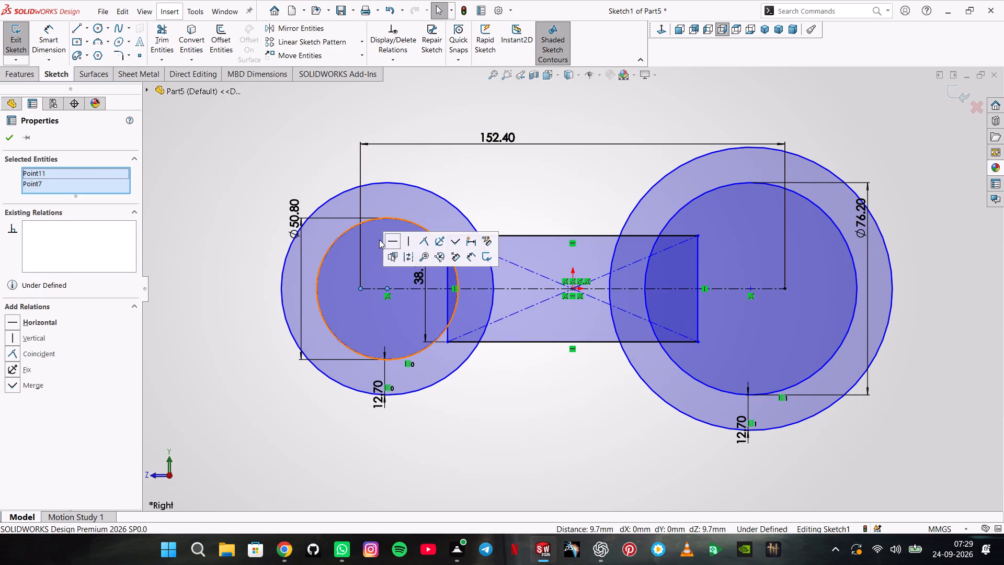
{"action": "left_click", "coordinate": [420, 243]}
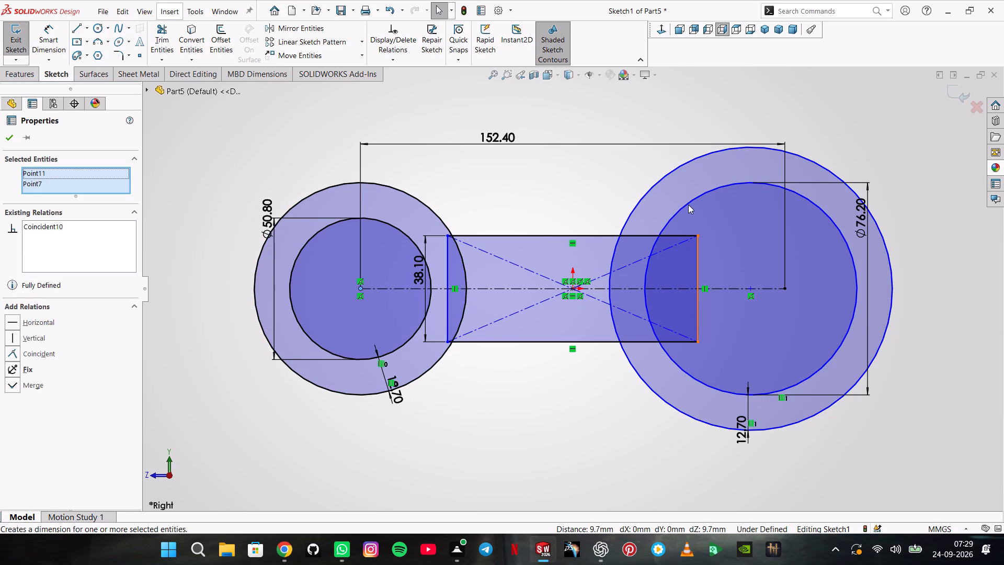
{"action": "left_click", "coordinate": [606, 173]}
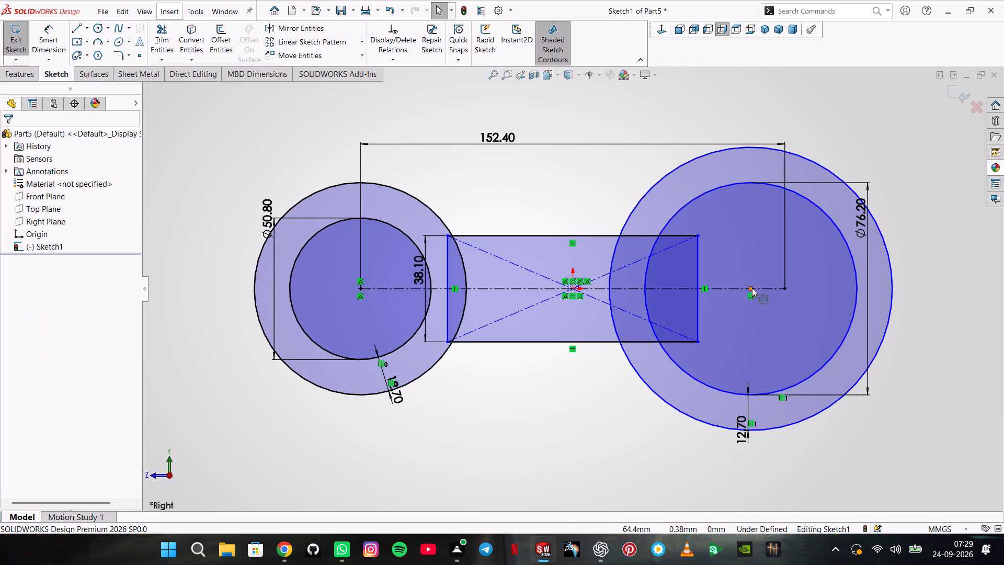
Add a coincident relation between the 76.2 mm circle's centre and the centerline's right endpoint.
{"action": "left_click", "coordinate": [752, 288], "text": "ctrl"}
{"action": "left_click", "coordinate": [783, 289], "text": "ctrl"}
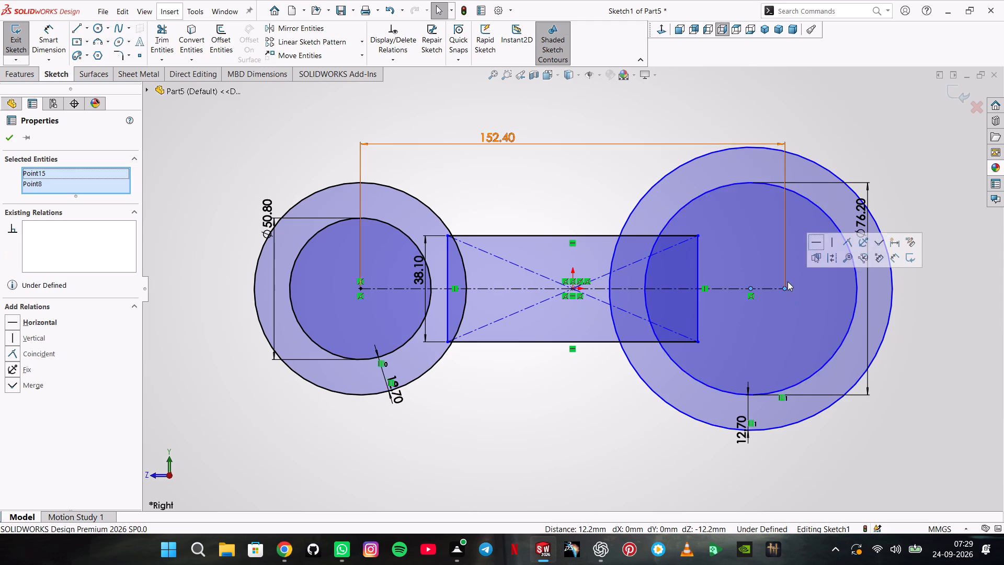
{"action": "left_click", "coordinate": [846, 244]}
{"action": "left_click", "coordinate": [595, 201]}
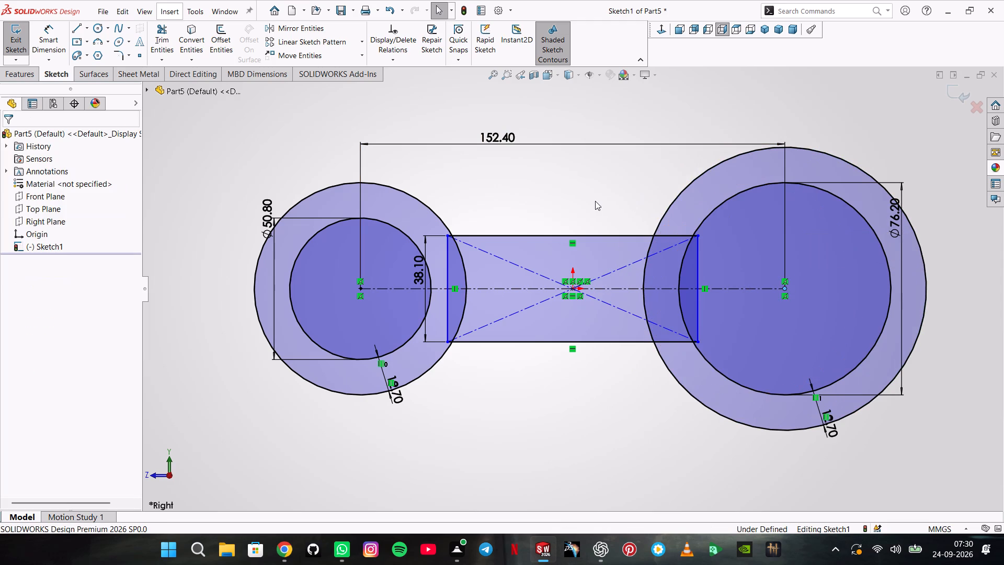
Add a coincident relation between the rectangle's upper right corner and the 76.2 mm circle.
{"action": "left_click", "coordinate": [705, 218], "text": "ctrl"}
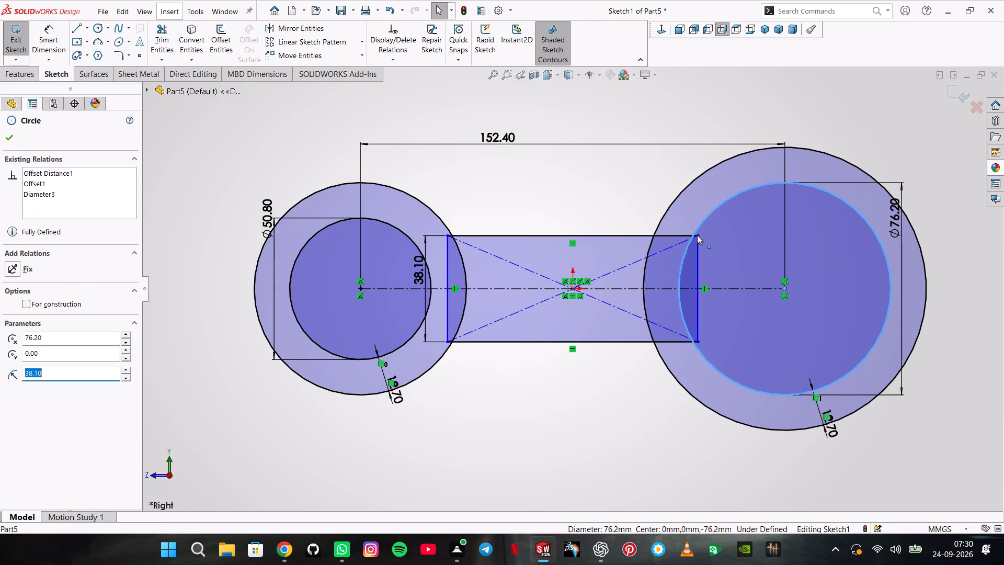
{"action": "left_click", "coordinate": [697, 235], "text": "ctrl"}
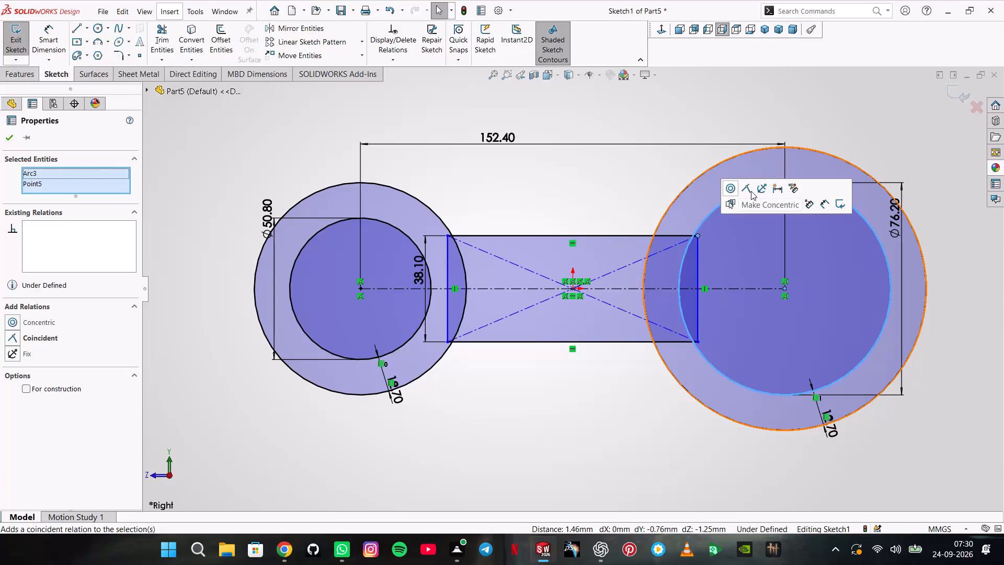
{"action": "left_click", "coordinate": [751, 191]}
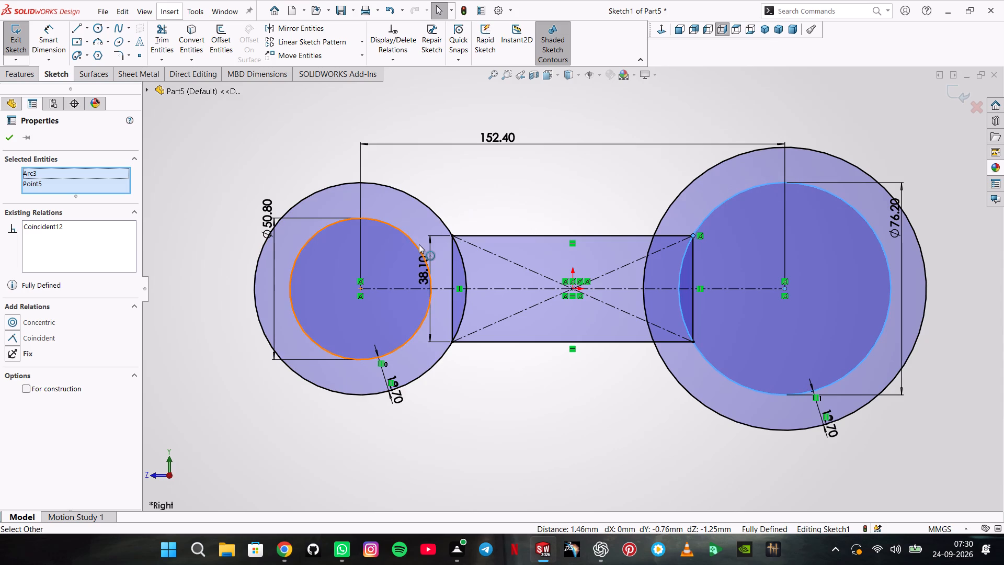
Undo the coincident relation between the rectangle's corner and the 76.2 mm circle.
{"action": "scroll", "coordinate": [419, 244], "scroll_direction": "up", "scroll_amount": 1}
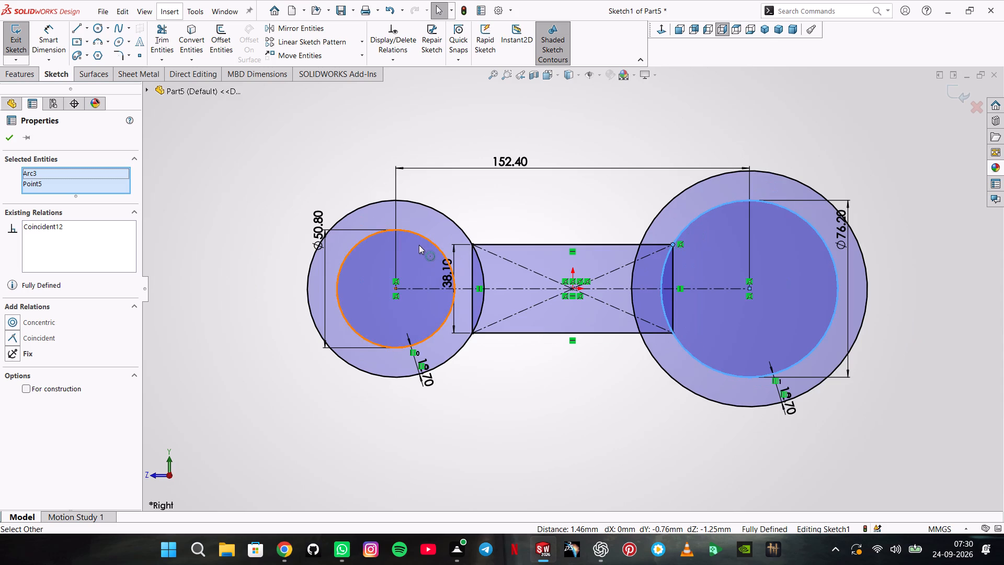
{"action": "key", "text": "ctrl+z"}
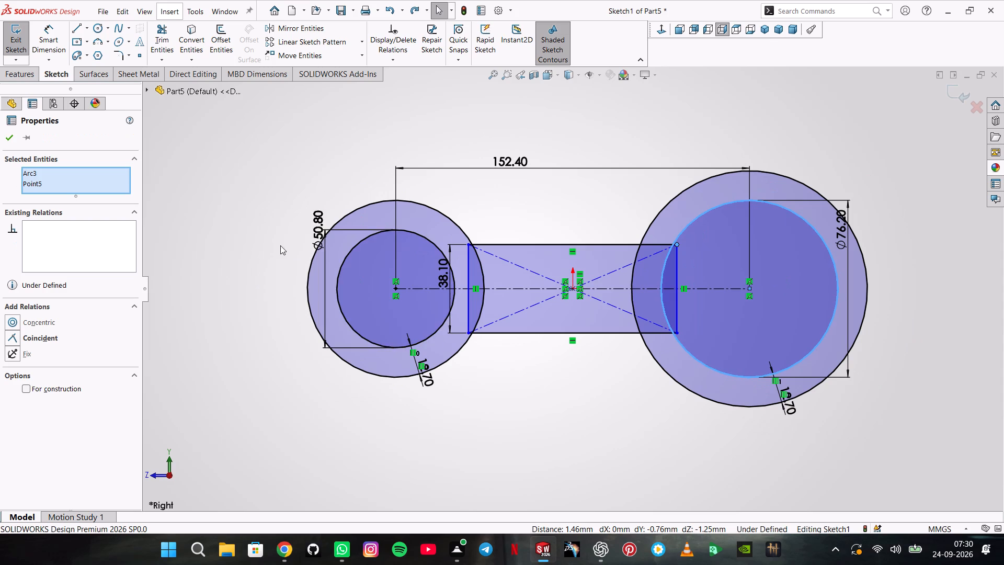
Add a coincident relation between the rectangle's upper left corner and the 50.8 mm circle.
{"action": "left_click", "coordinate": [467, 242], "text": "ctrl"}
{"action": "left_click", "coordinate": [438, 245], "text": "ctrl"}
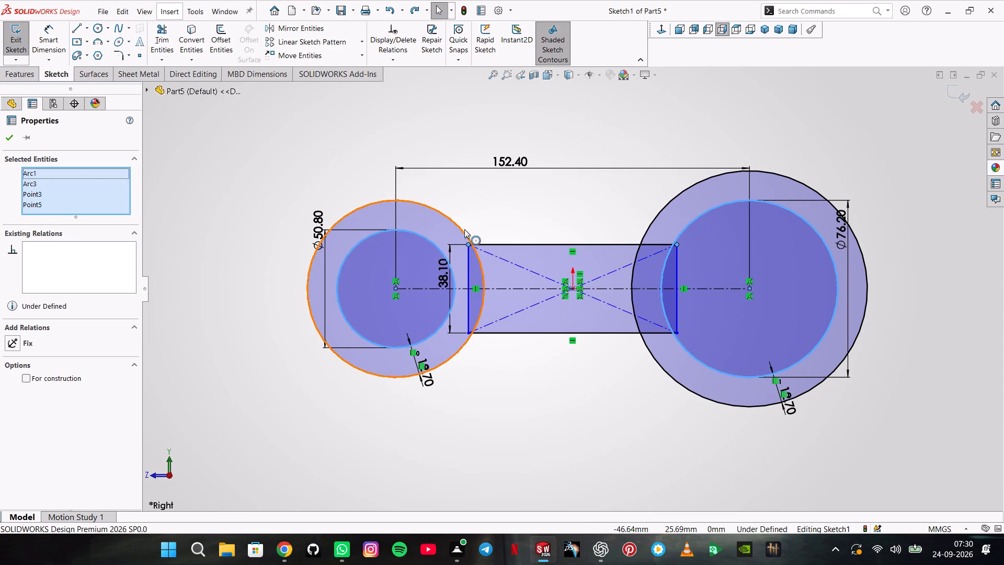
{"action": "left_click", "coordinate": [263, 191]}
{"action": "left_click", "coordinate": [418, 232], "text": "ctrl"}
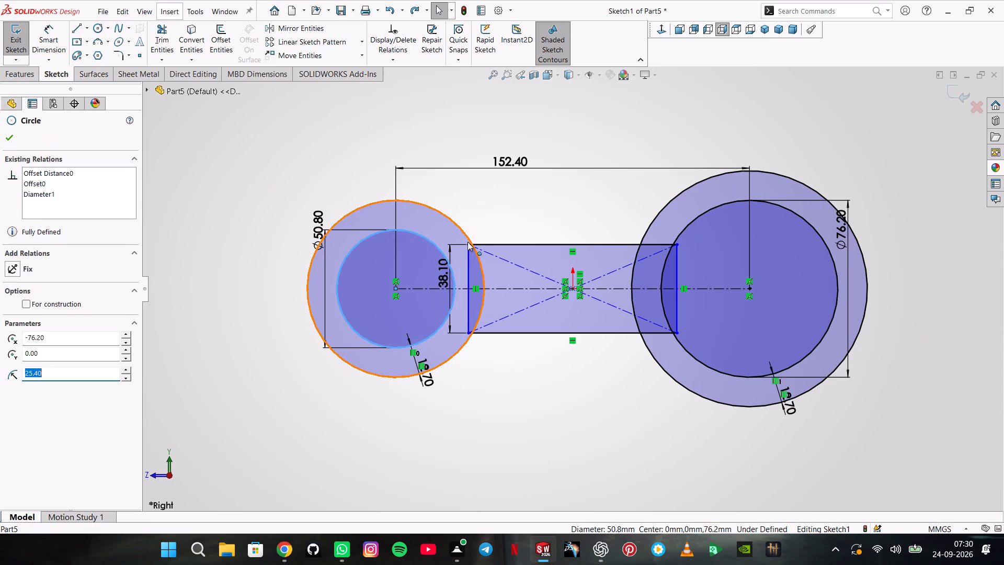
{"action": "left_click", "coordinate": [467, 243], "text": "ctrl"}
{"action": "left_click", "coordinate": [519, 197]}
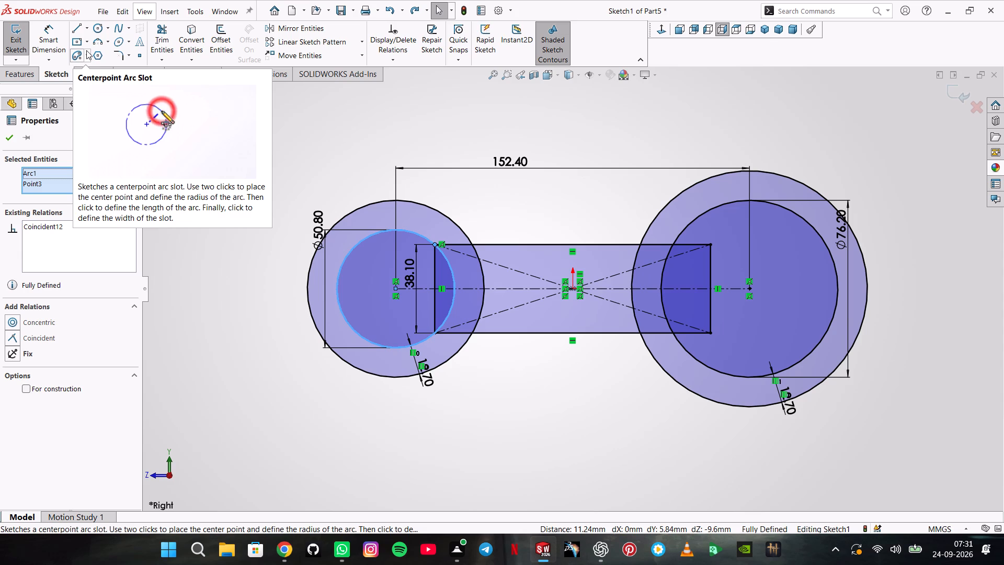
Sketch a vertical line through the 76.2 mm circle's centre, from the bottom to the top of its outer offset circle.
{"action": "left_click", "coordinate": [74, 32]}
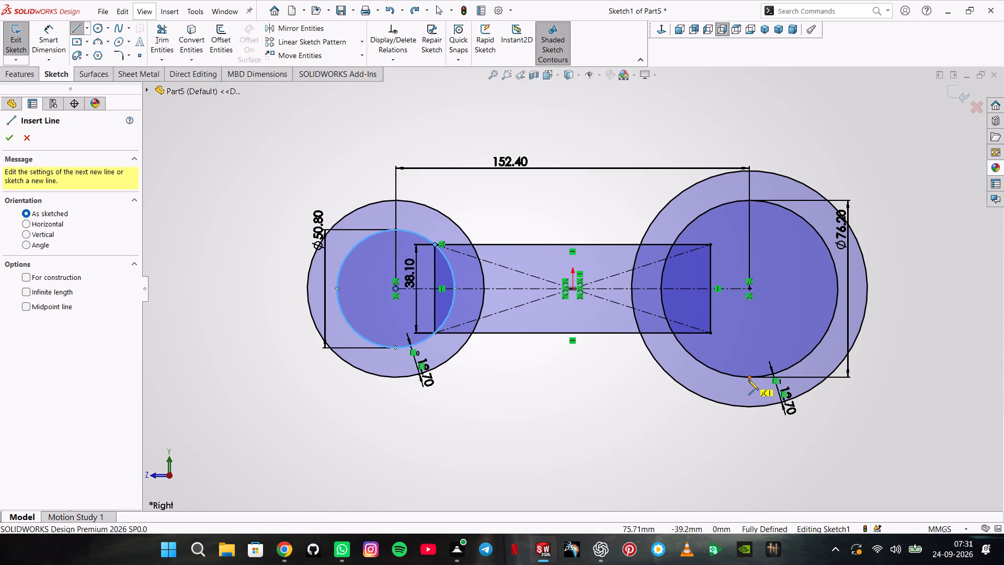
{"action": "left_click", "coordinate": [750, 408]}
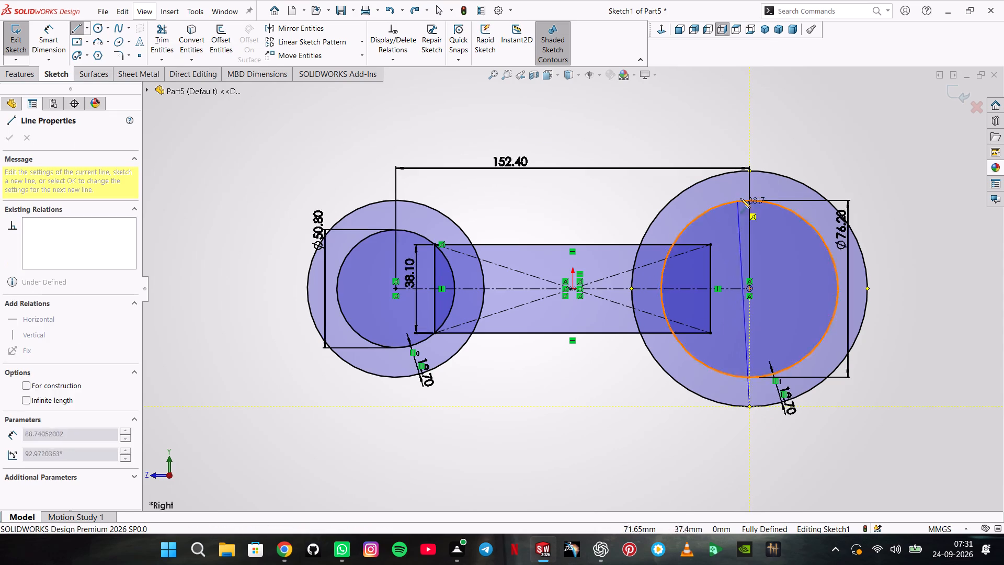
{"action": "left_click", "coordinate": [750, 169]}
{"action": "double_click", "coordinate": [759, 161]}
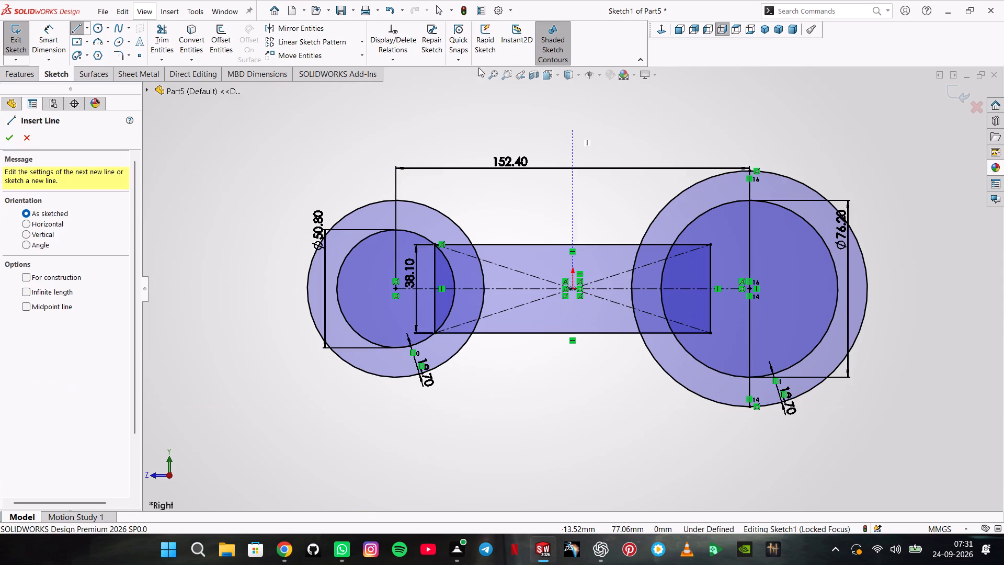
Trim away the right halves of the 76.2 mm circle and its offset circle, plus the vertical line inside the 76.2 mm circle.
{"action": "left_click", "coordinate": [152, 39]}
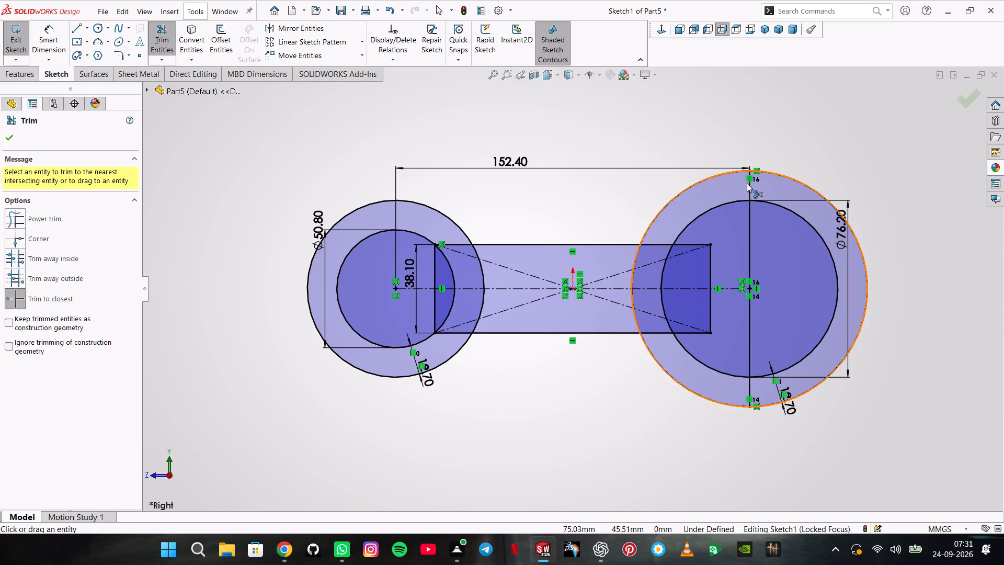
{"action": "left_click", "coordinate": [774, 173]}
{"action": "left_click", "coordinate": [785, 208]}
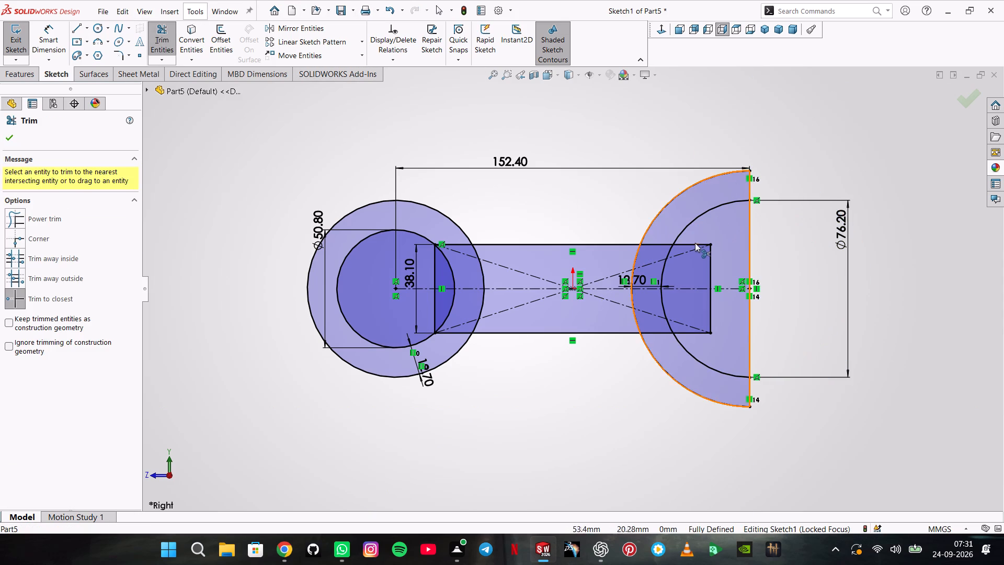
{"action": "left_click", "coordinate": [750, 233]}
{"action": "left_click", "coordinate": [748, 309]}
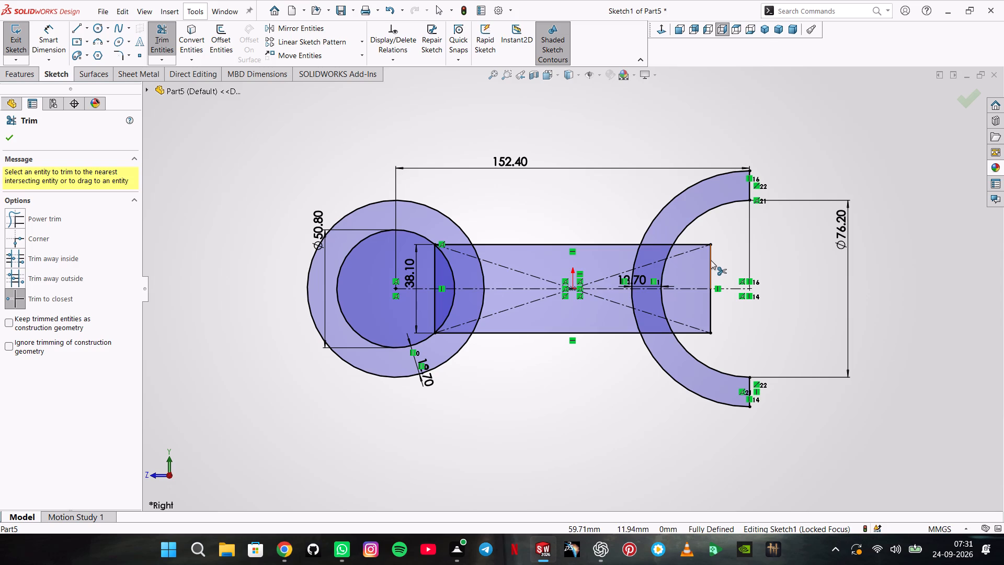
Trim the rectangle's right edge, the ends of its horizontal edges inside the outer large arc, and its diagonals inside the inner arc.
{"action": "left_click", "coordinate": [711, 260]}
{"action": "left_click", "coordinate": [712, 303]}
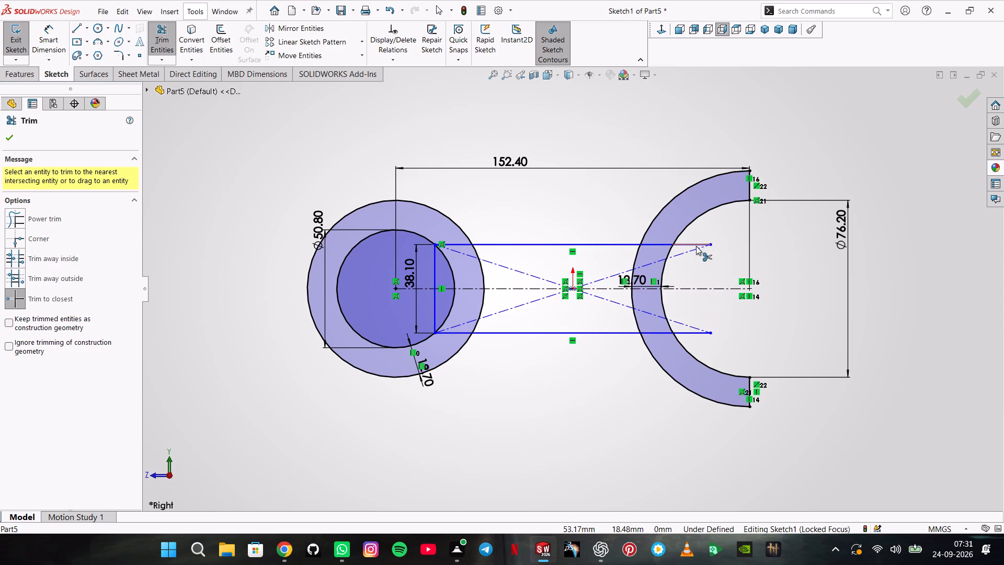
{"action": "left_click", "coordinate": [697, 244]}
{"action": "left_click", "coordinate": [658, 243]}
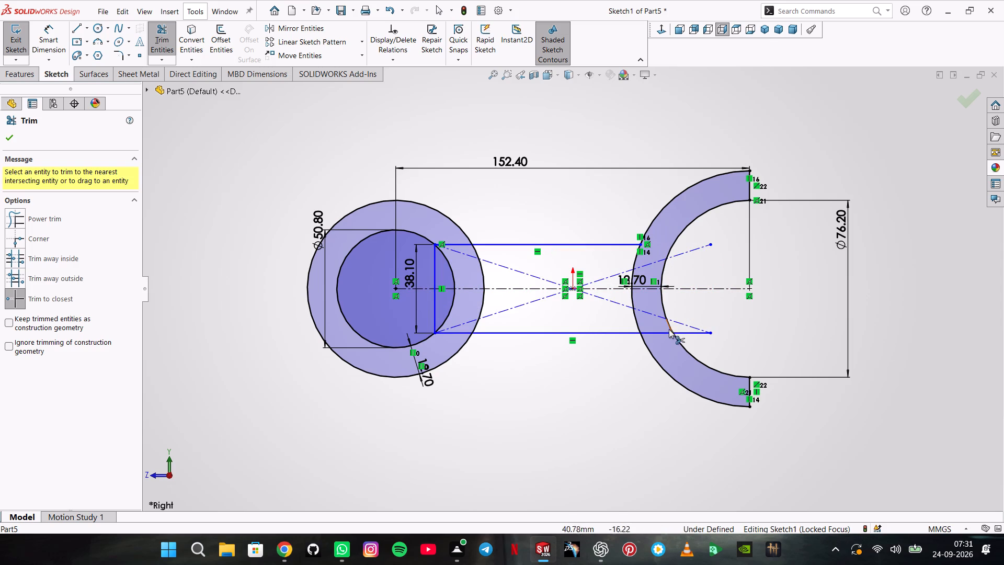
{"action": "left_click", "coordinate": [666, 331]}
{"action": "left_click", "coordinate": [686, 333]}
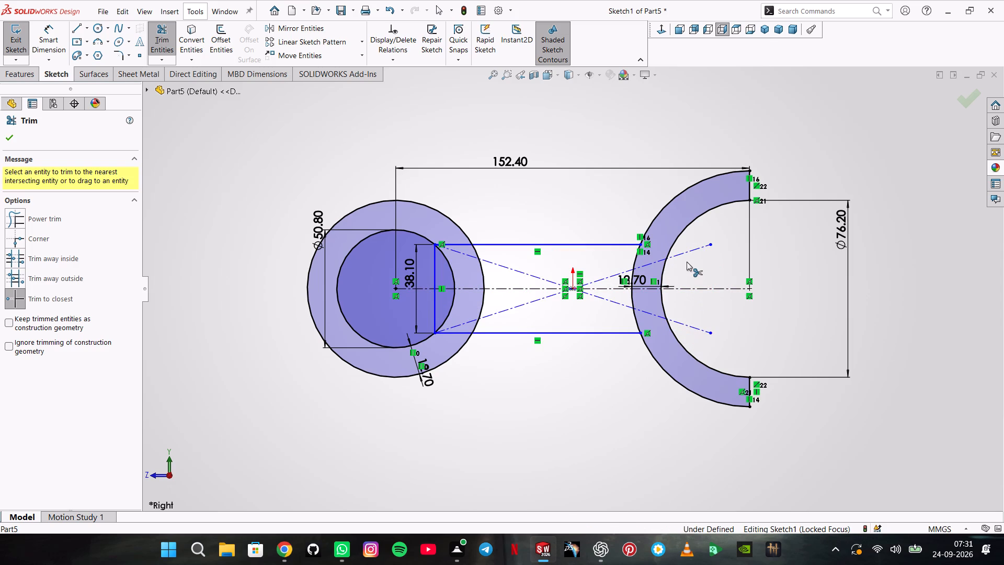
{"action": "left_click", "coordinate": [687, 254]}
{"action": "left_click", "coordinate": [695, 325]}
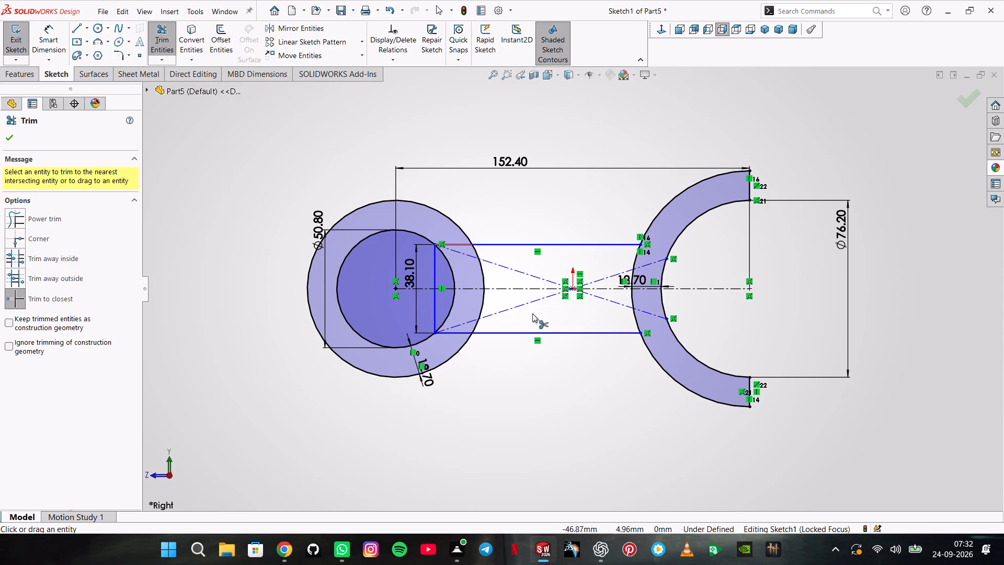
{"action": "key", "text": "Escape"}
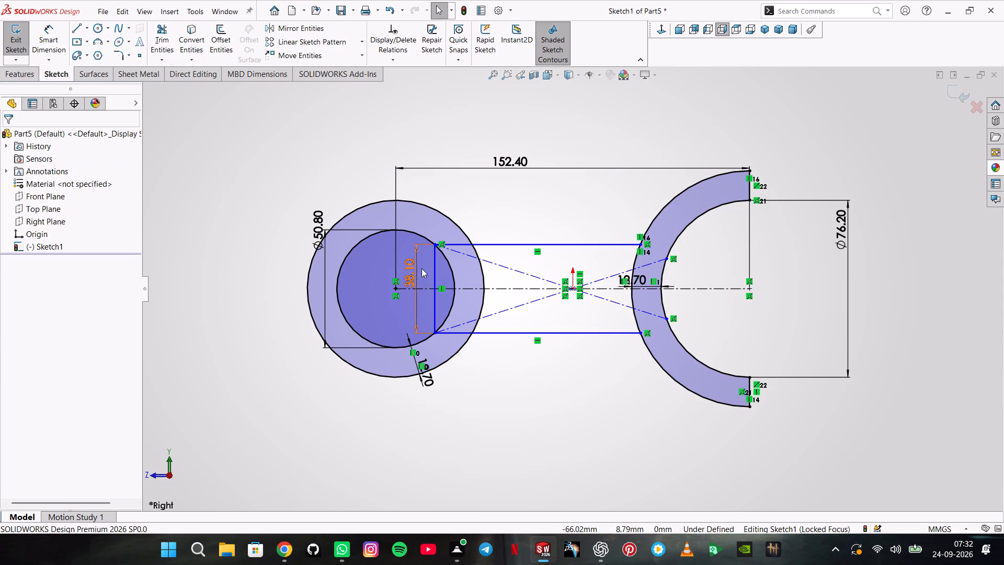
Convert the rectangle's left vertical edge to construction geometry.
{"action": "right_click", "coordinate": [435, 265]}
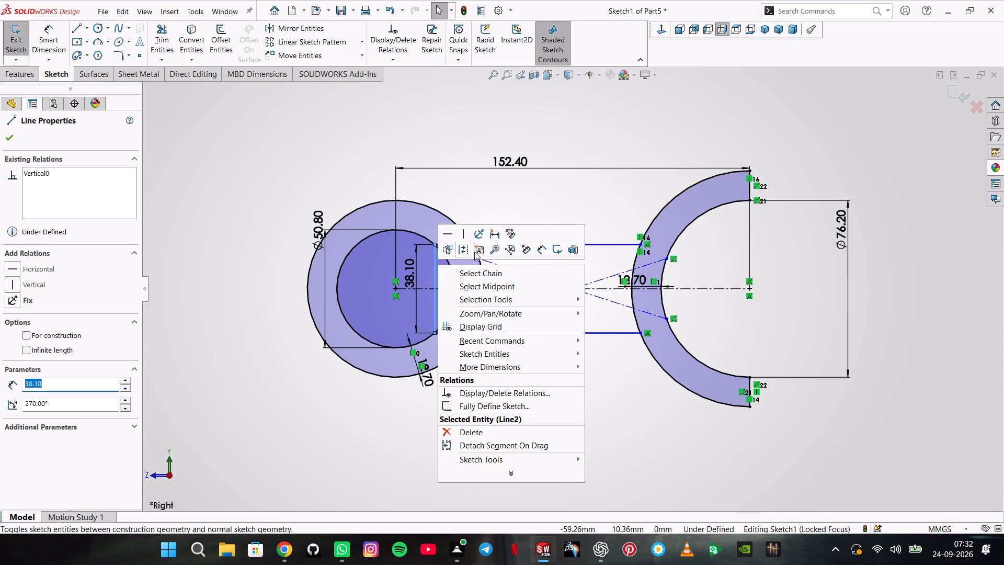
{"action": "left_click", "coordinate": [463, 251]}
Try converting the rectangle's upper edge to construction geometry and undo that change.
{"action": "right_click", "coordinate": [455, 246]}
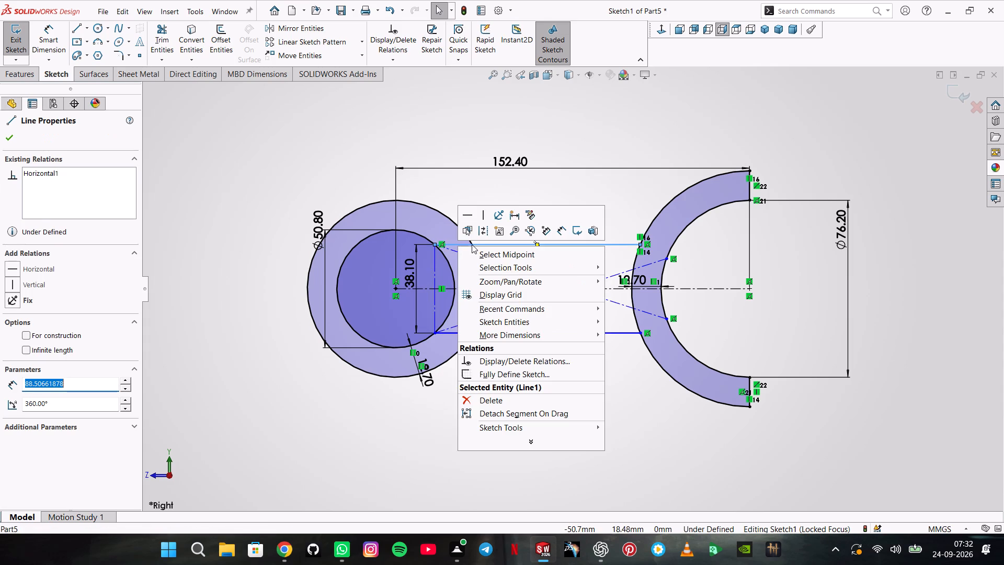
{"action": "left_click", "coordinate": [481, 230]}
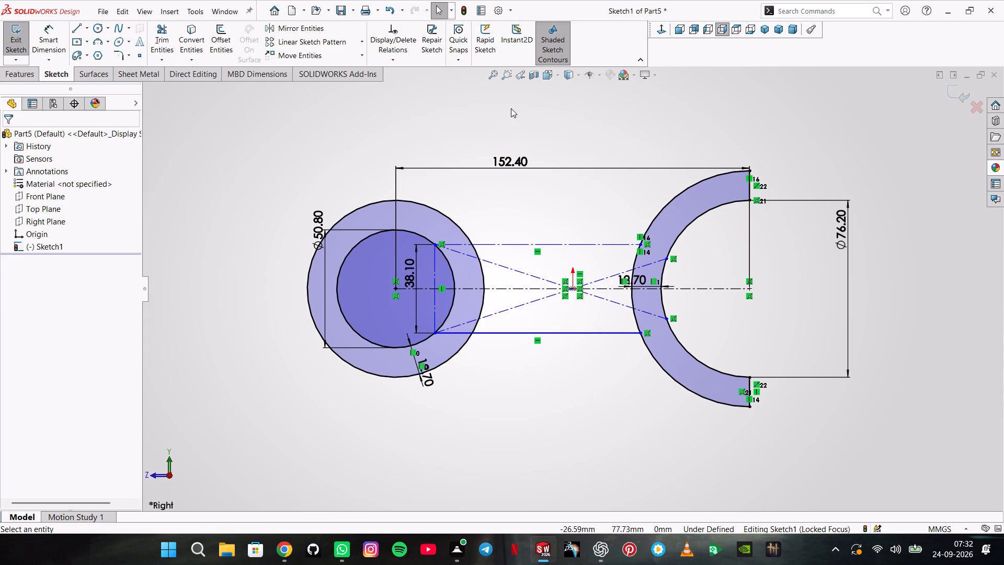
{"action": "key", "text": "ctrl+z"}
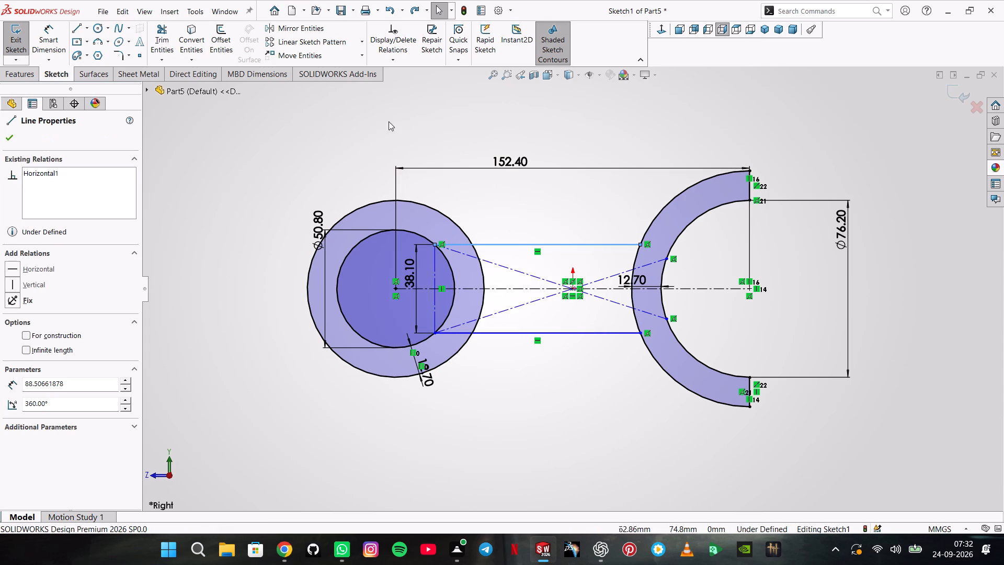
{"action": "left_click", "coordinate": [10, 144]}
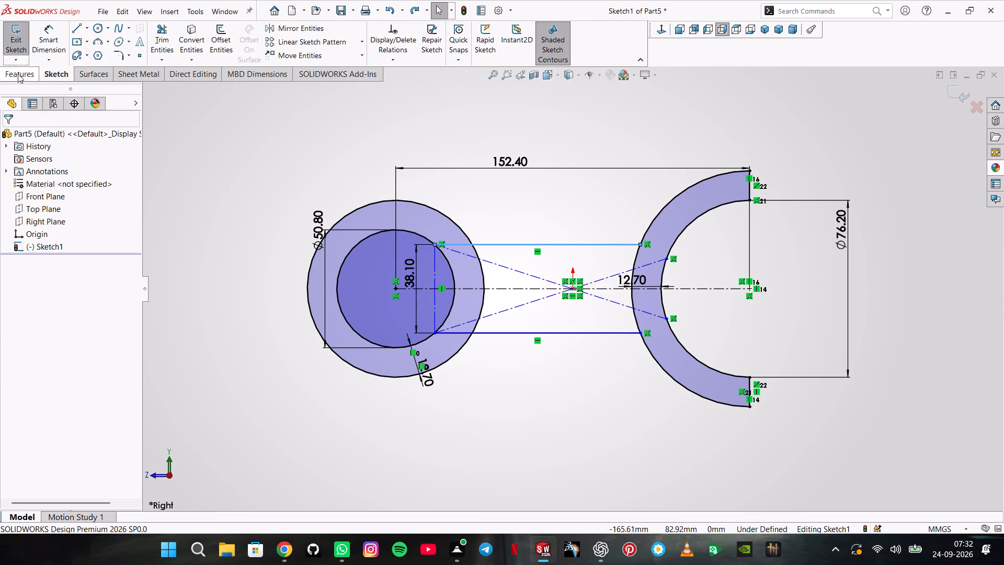
Extrude the small ring, connecting web and large half ring regions as a Mid Plane boss 24.13 mm deep.
{"action": "left_click", "coordinate": [20, 75]}
{"action": "left_click", "coordinate": [45, 44]}
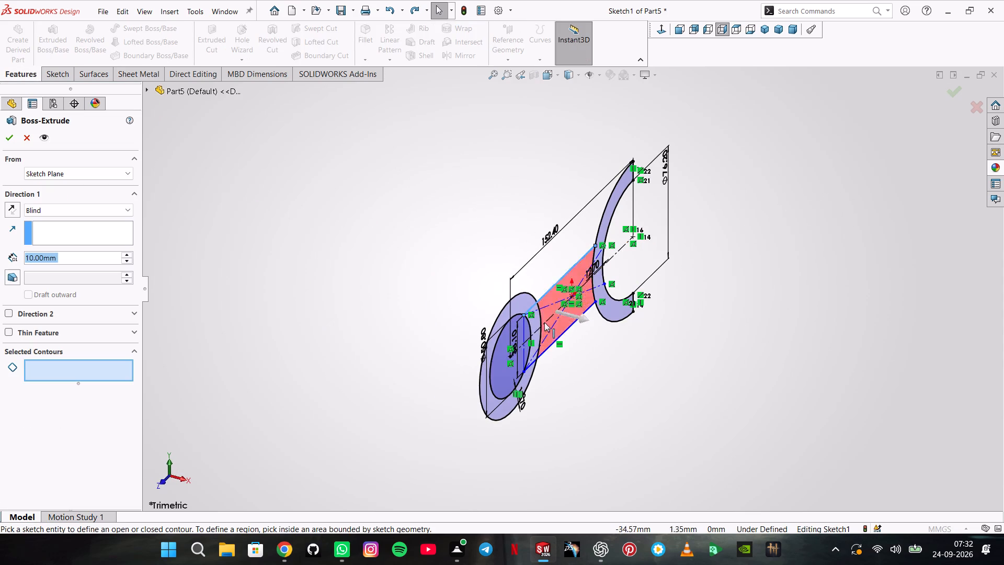
{"action": "left_click", "coordinate": [520, 306]}
{"action": "left_click", "coordinate": [537, 322]}
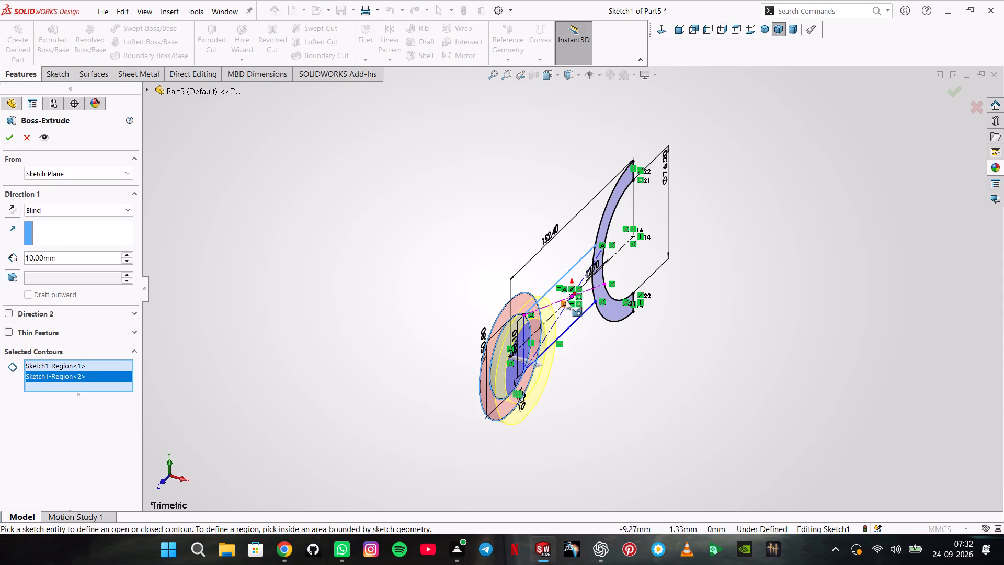
{"action": "left_click", "coordinate": [572, 278]}
{"action": "left_click", "coordinate": [602, 229]}
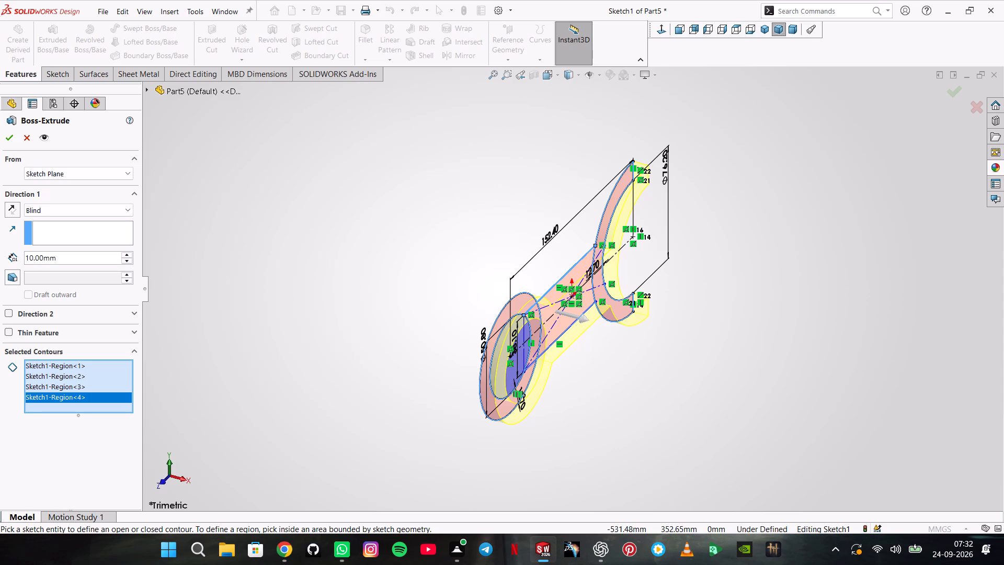
{"action": "left_click", "coordinate": [30, 212]}
{"action": "left_click", "coordinate": [44, 262]}
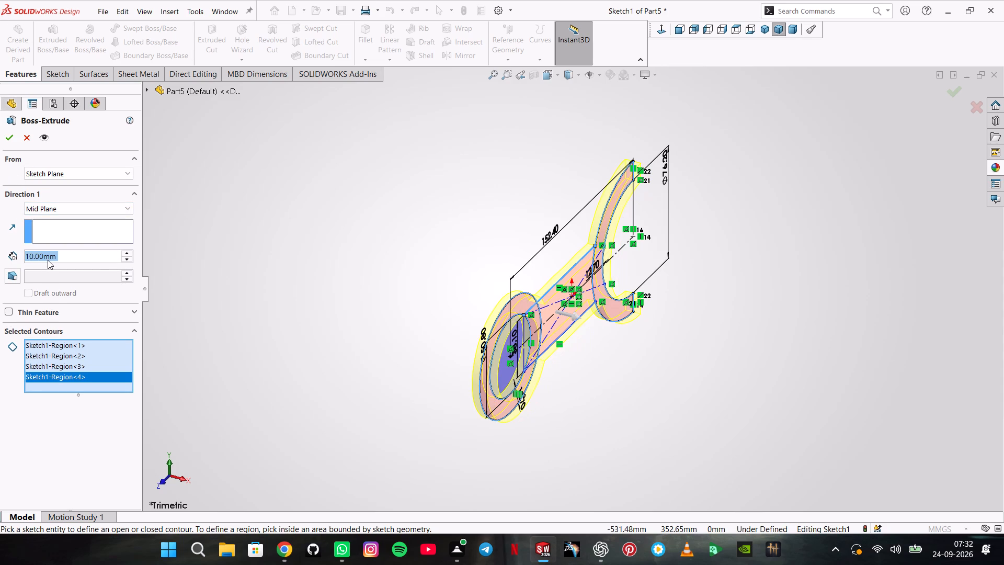
{"action": "type", "text": "24."}
{"action": "type", "text": "13"}
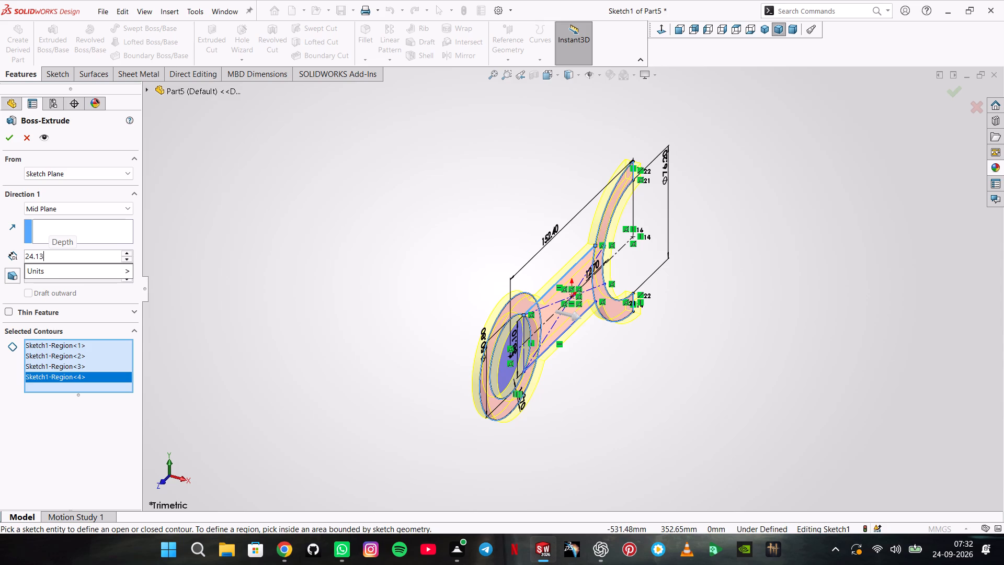
{"action": "key", "text": "Return"}
{"action": "key", "text": "Return"}
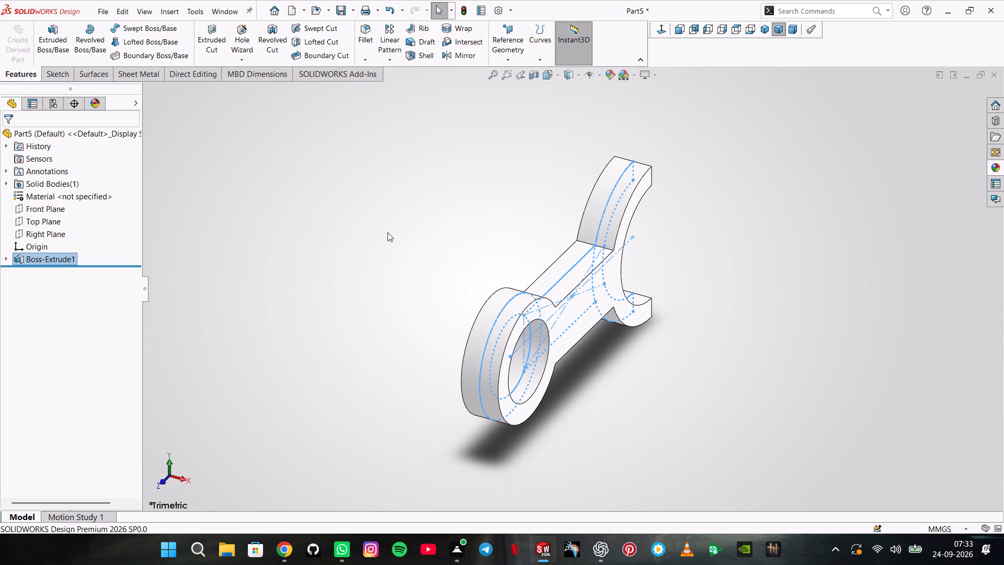
{"action": "left_click", "coordinate": [387, 232]}
Reuse Sketch1 to extrude the ring around the 50.8 mm bore as a merged Mid Plane boss 31.75 mm deep.
{"action": "left_click", "coordinate": [53, 41]}
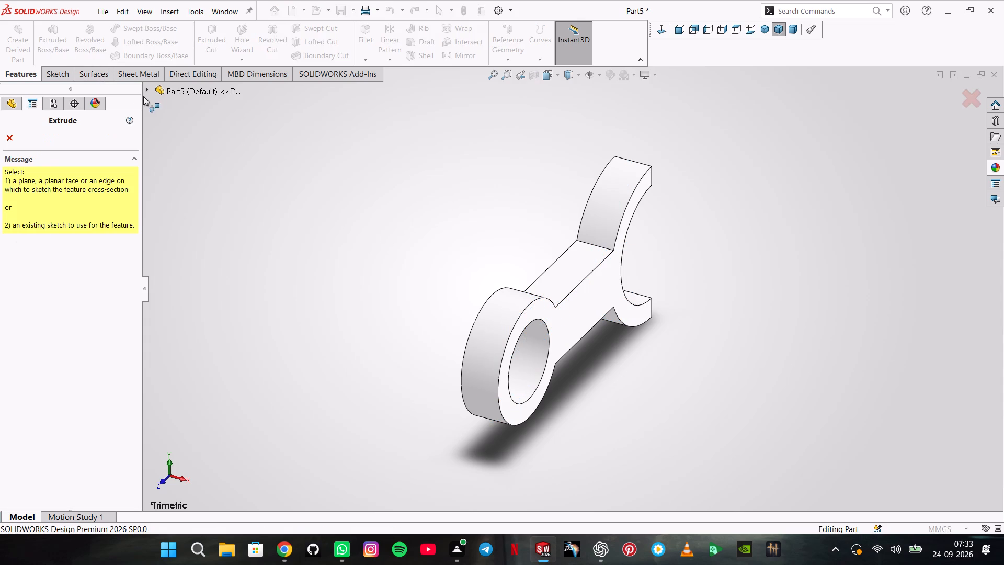
{"action": "left_click", "coordinate": [149, 89]}
{"action": "left_click", "coordinate": [161, 212]}
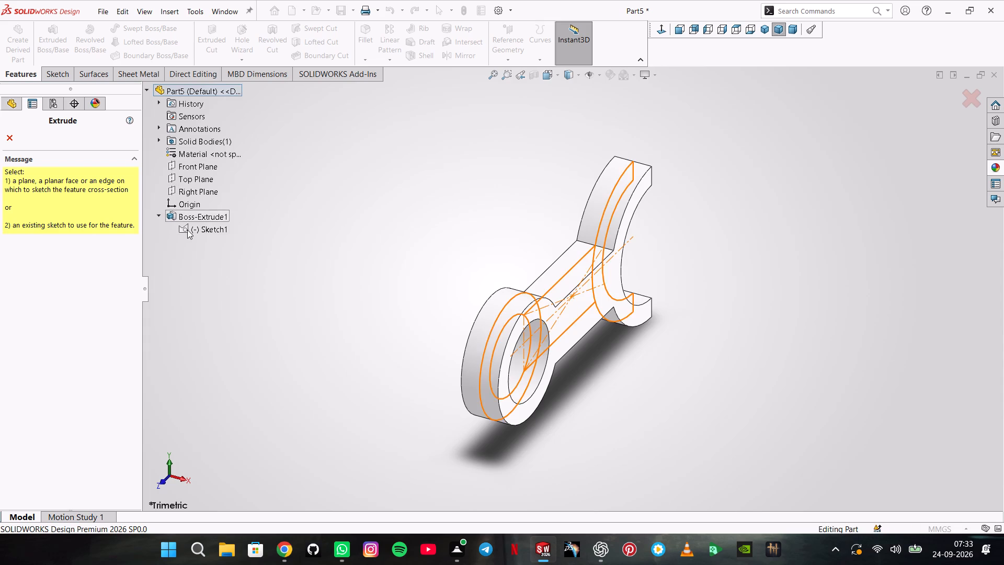
{"action": "left_click", "coordinate": [187, 230]}
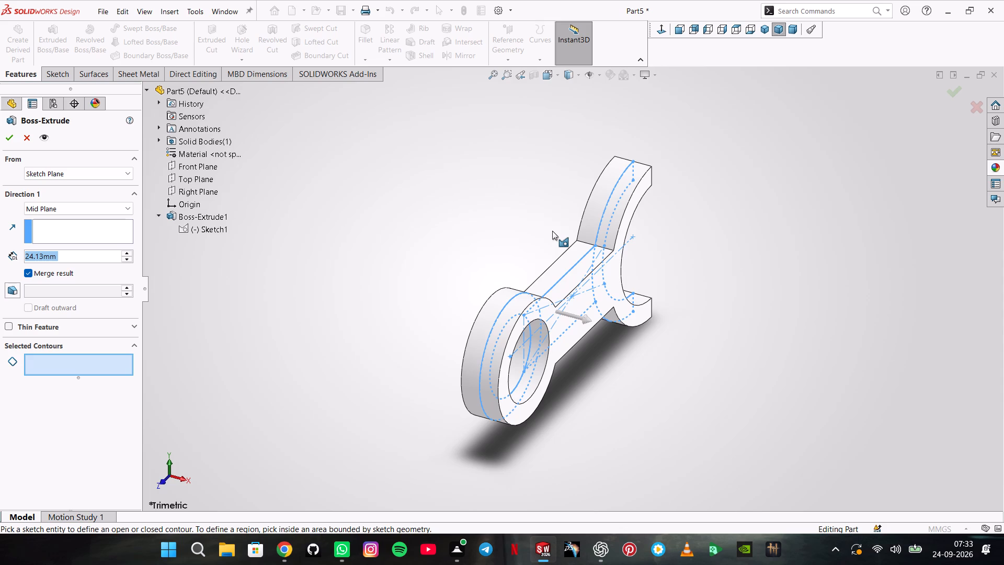
{"action": "left_click", "coordinate": [501, 309]}
{"action": "middle_click_drag", "start_coordinate": [530, 329], "coordinate": [513, 327]}
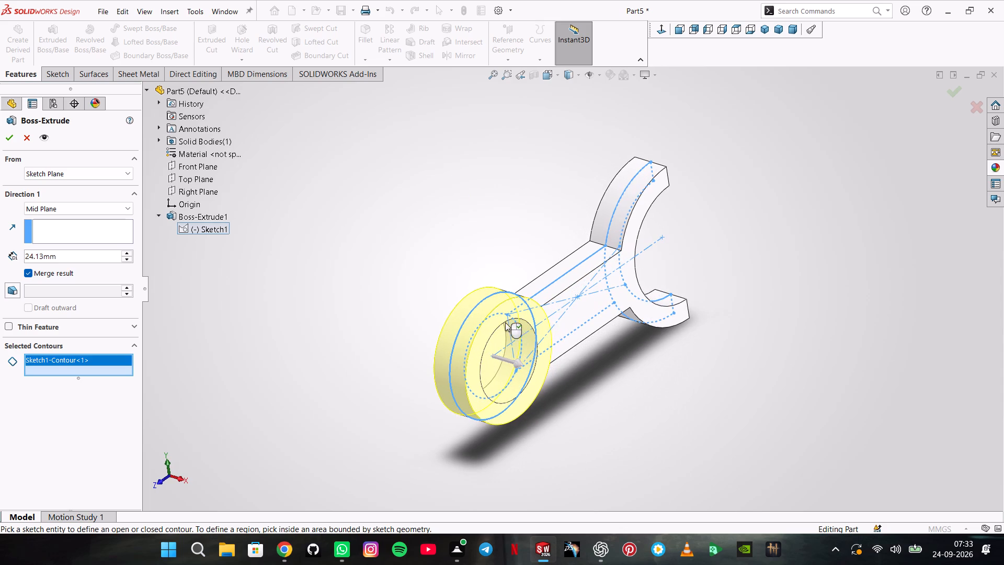
{"action": "left_click", "coordinate": [494, 315]}
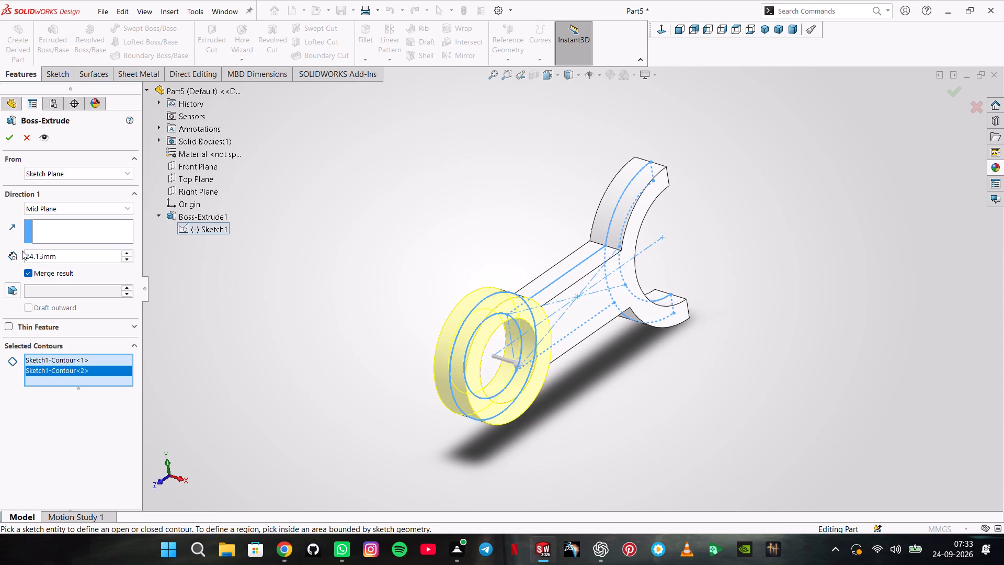
{"action": "double_click", "coordinate": [59, 258]}
{"action": "type", "text": "31."}
{"action": "type", "text": "75"}
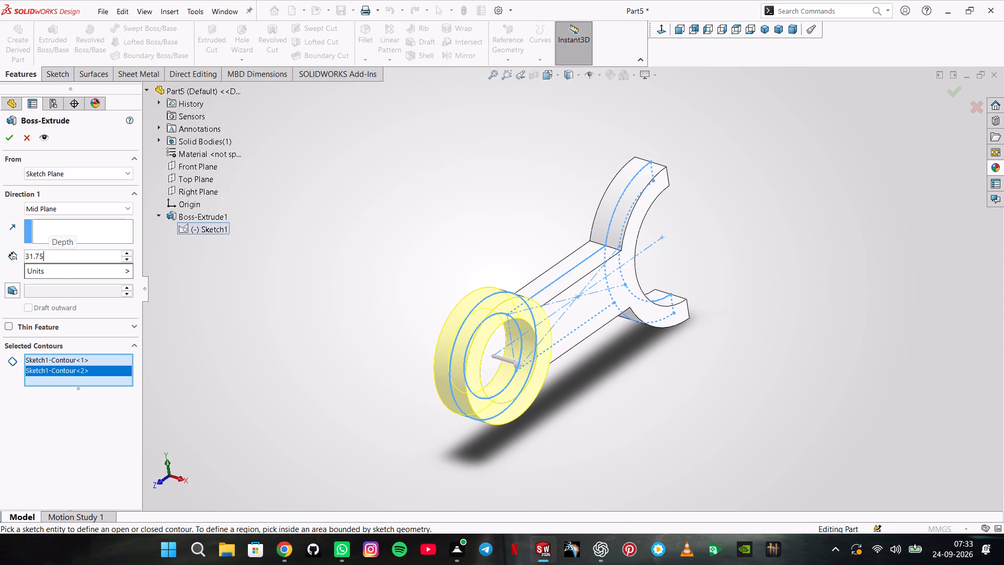
{"action": "key", "text": "Return"}
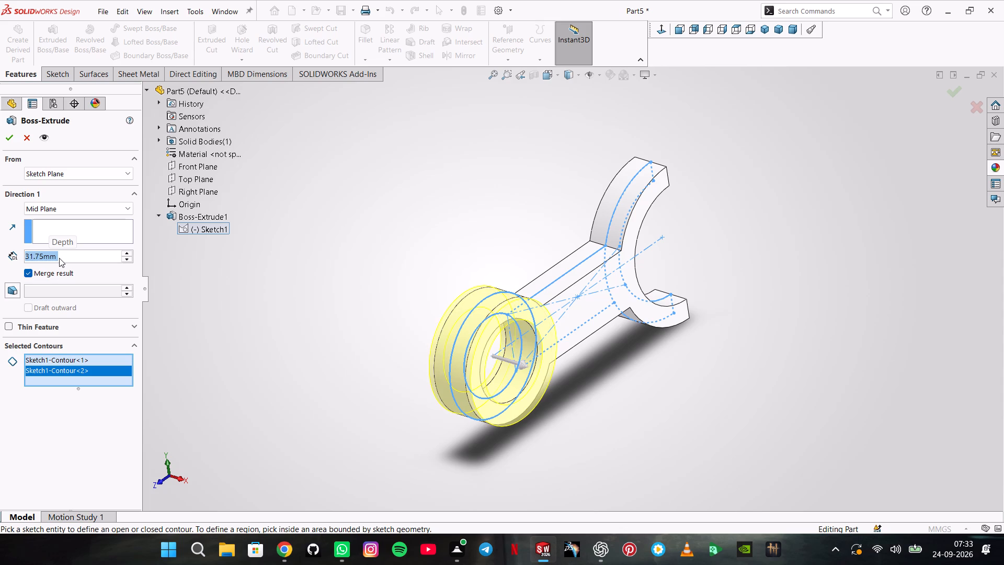
{"action": "key", "text": "Return"}
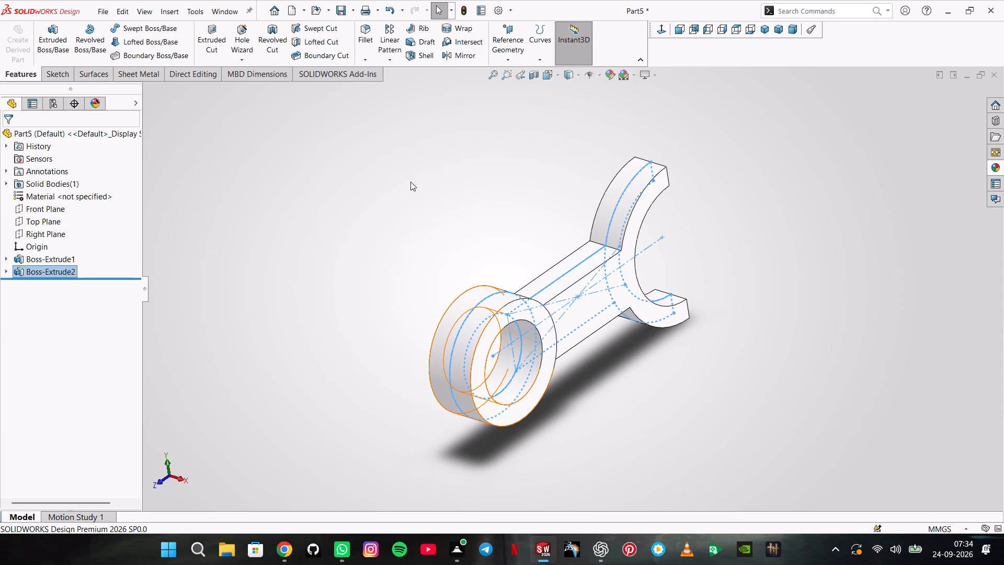
{"action": "left_click", "coordinate": [421, 152]}
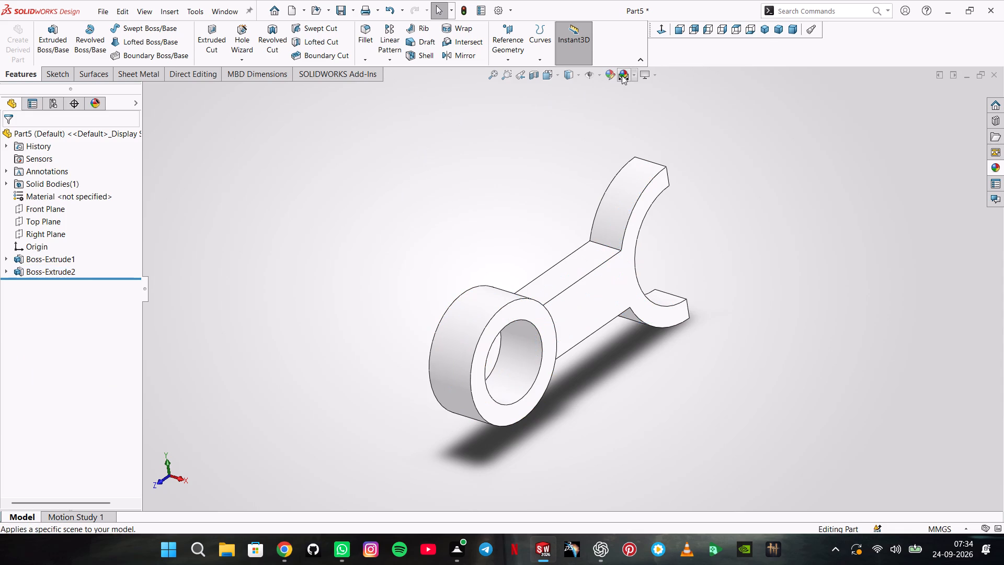
Cycle the applied scene to one that shades the model in a darker, even grey.
{"action": "left_click", "coordinate": [622, 75]}
{"action": "left_click", "coordinate": [622, 75]}
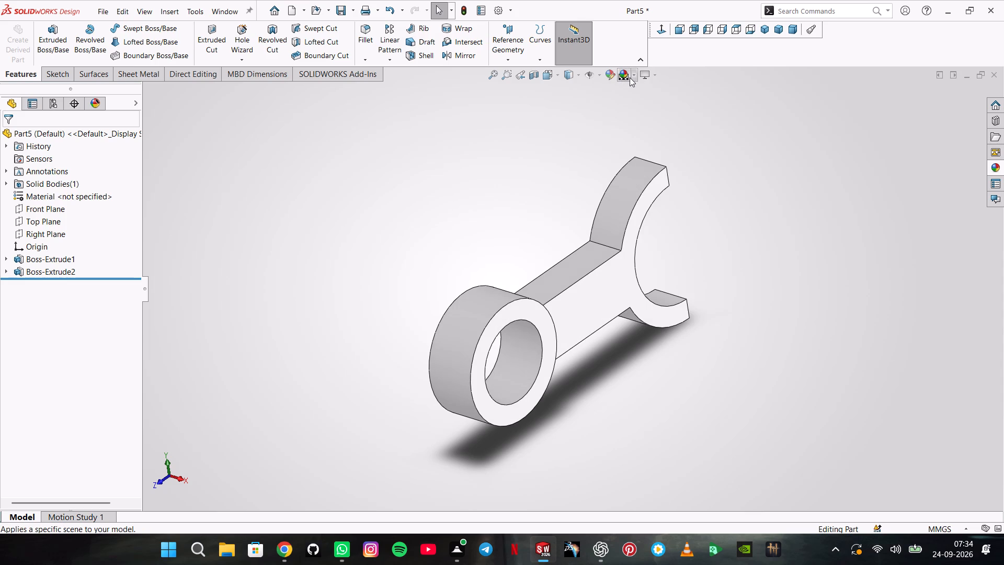
{"action": "left_click", "coordinate": [627, 78]}
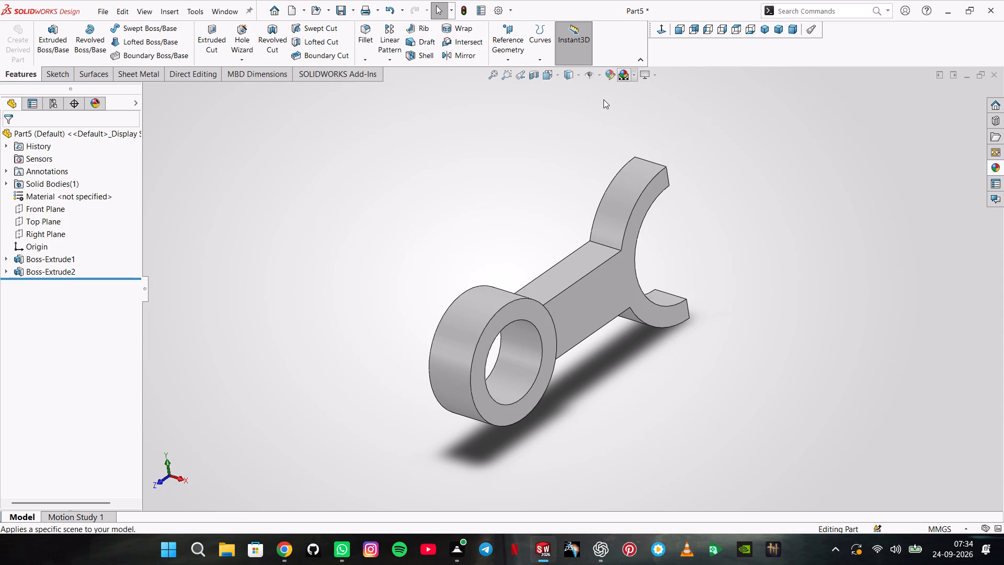
Sketch a circle of about 9.21 mm radius on the half ring's lower end face, centred on its outer edge's midpoint.
{"action": "key", "text": "Right"}
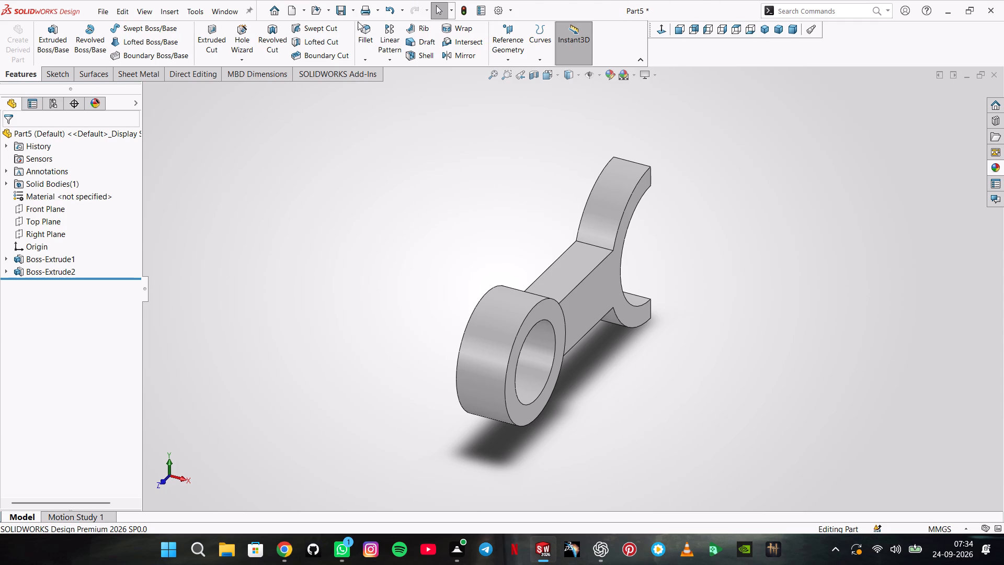
{"action": "middle_click_drag", "start_coordinate": [720, 222], "coordinate": [546, 324]}
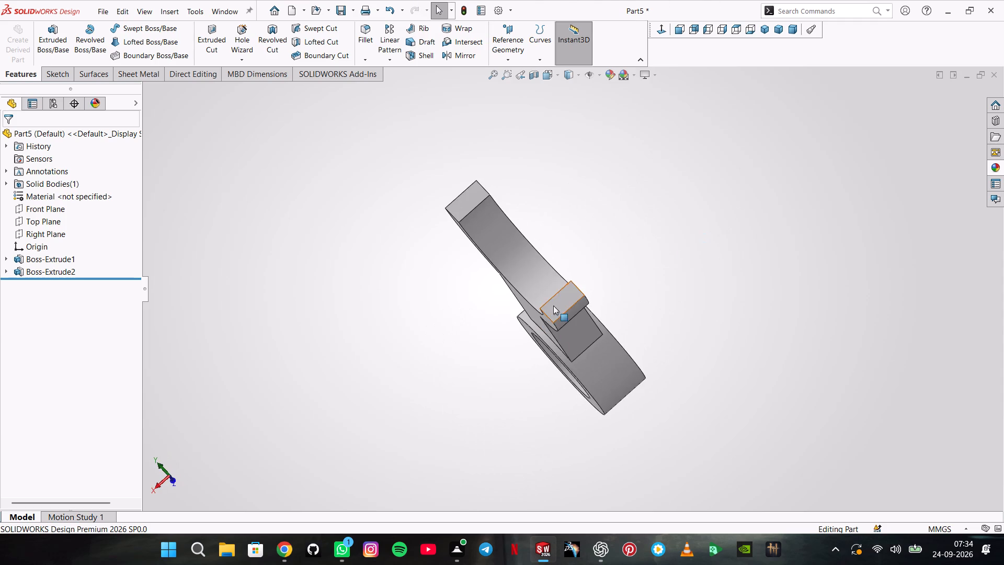
{"action": "scroll", "coordinate": [553, 293], "scroll_direction": "up", "scroll_amount": 2}
{"action": "left_click", "coordinate": [567, 299]}
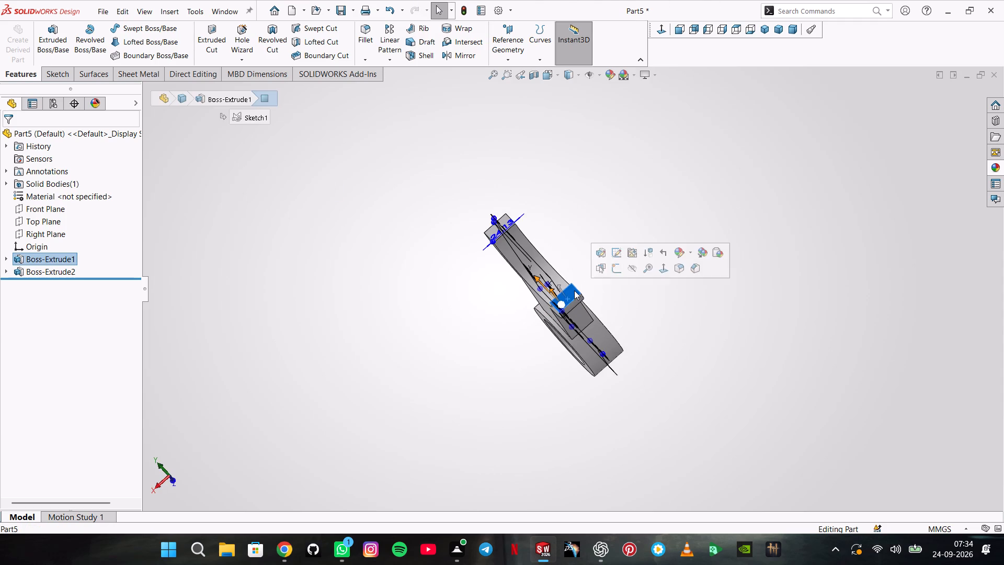
{"action": "left_click", "coordinate": [612, 267]}
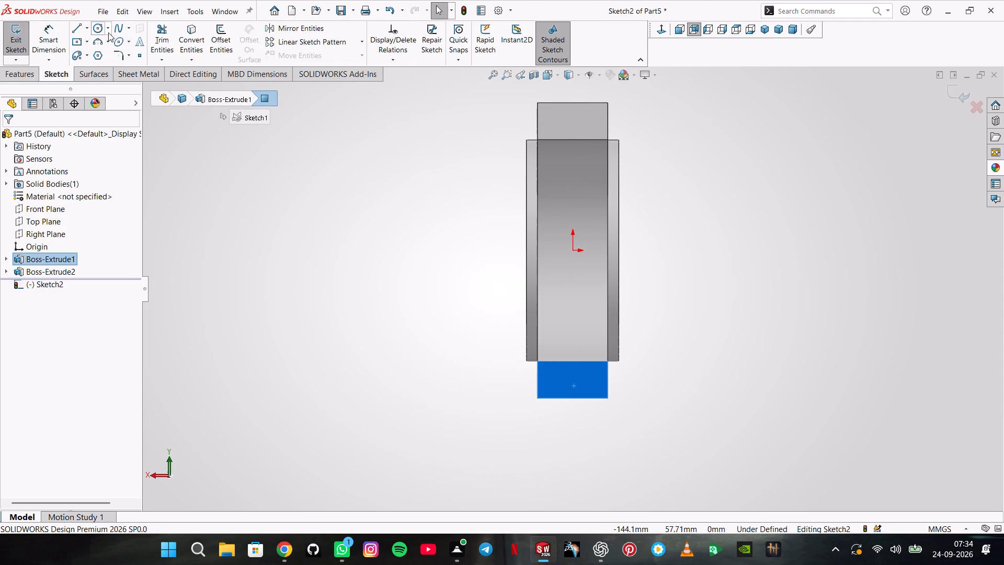
{"action": "left_click", "coordinate": [93, 26]}
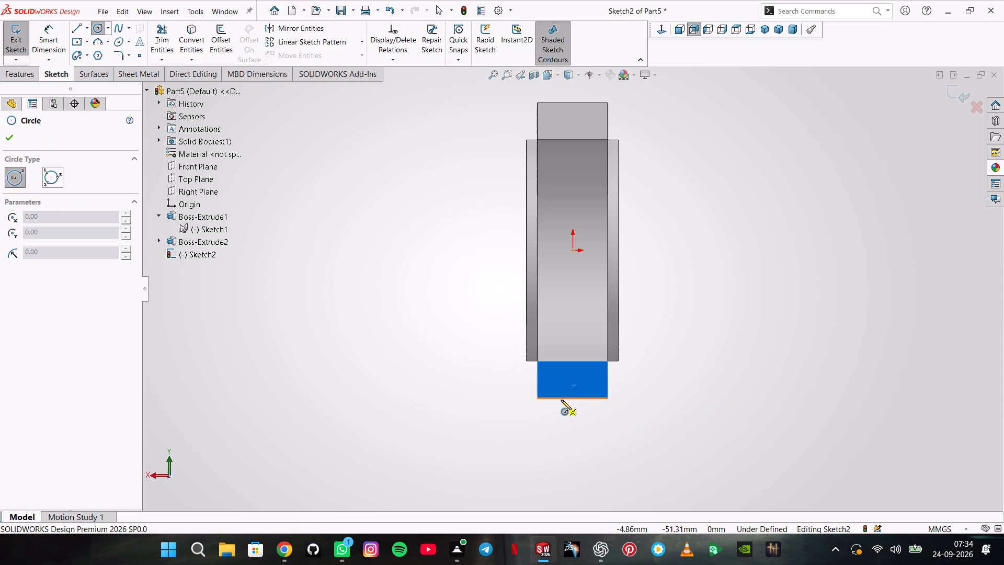
{"action": "left_click", "coordinate": [572, 398]}
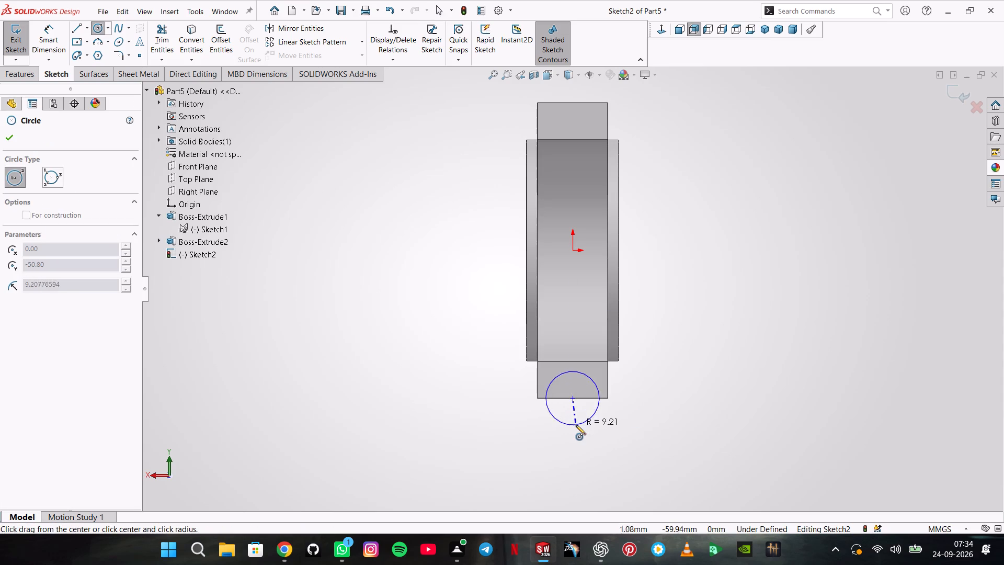
{"action": "left_click", "coordinate": [576, 425]}
Dimension the circle's diameter as 19.05 mm.
{"action": "left_click", "coordinate": [49, 36]}
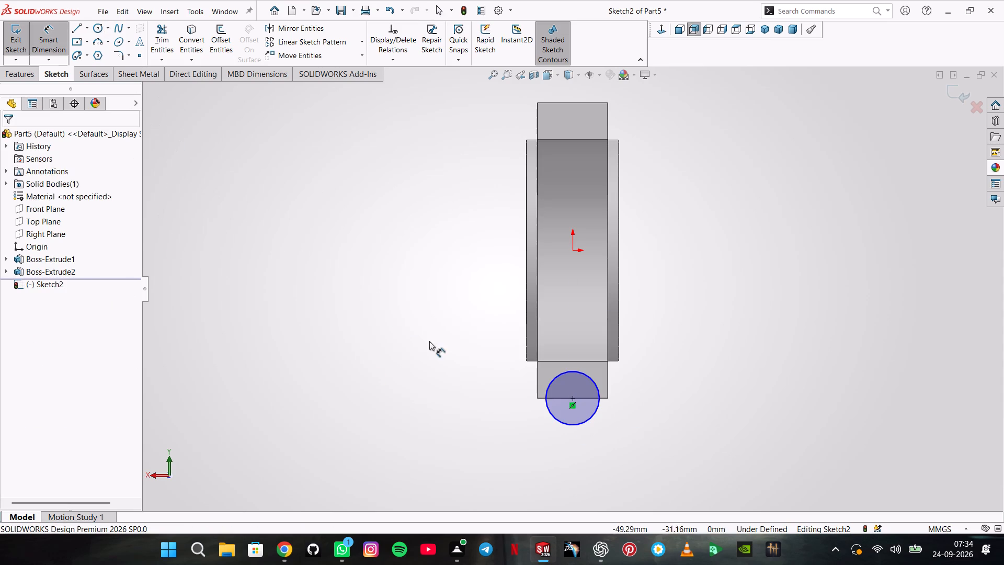
{"action": "left_click", "coordinate": [549, 413]}
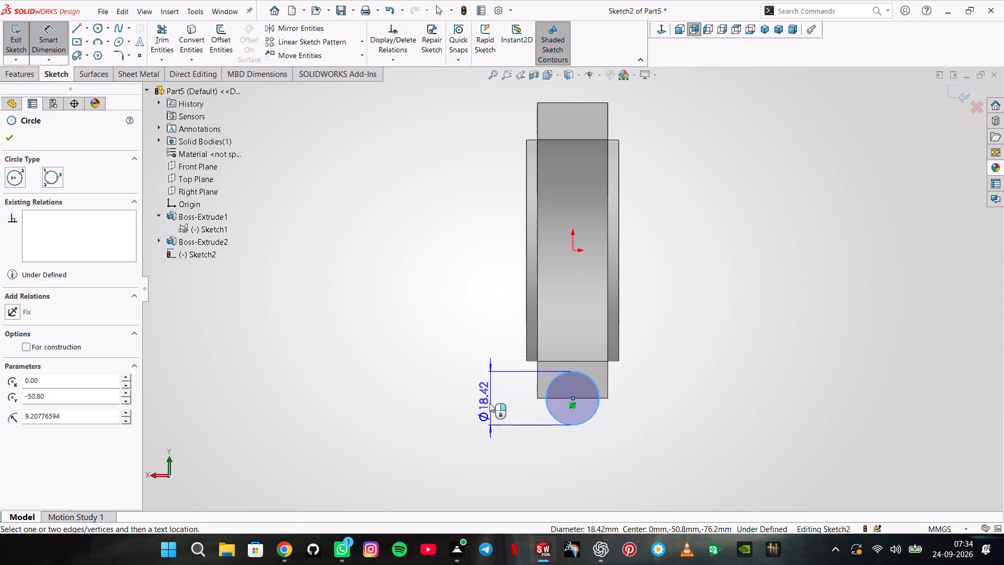
{"action": "left_click", "coordinate": [460, 399]}
{"action": "type", "text": "19"}
{"action": "type", "text": ".05"}
{"action": "key", "text": "Return"}
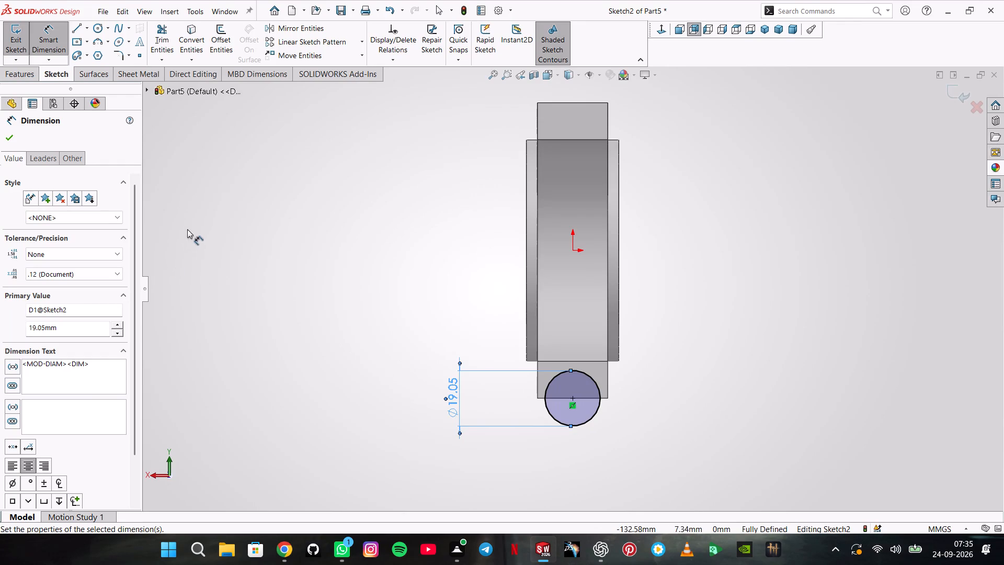
Extrude the 19.05 mm circle as a merged Mid Plane boss 25.4 mm deep.
{"action": "left_click", "coordinate": [10, 70]}
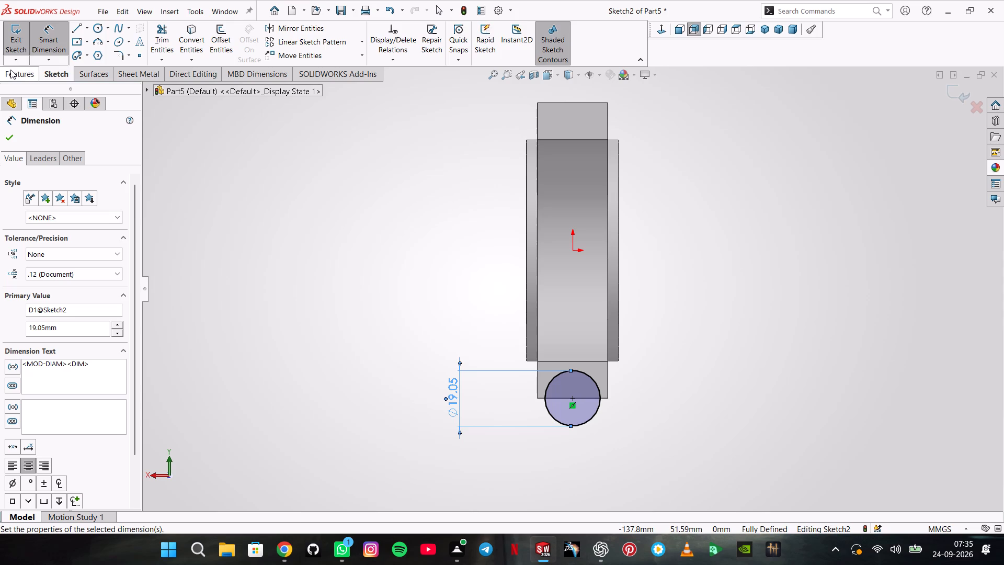
{"action": "left_click", "coordinate": [61, 36]}
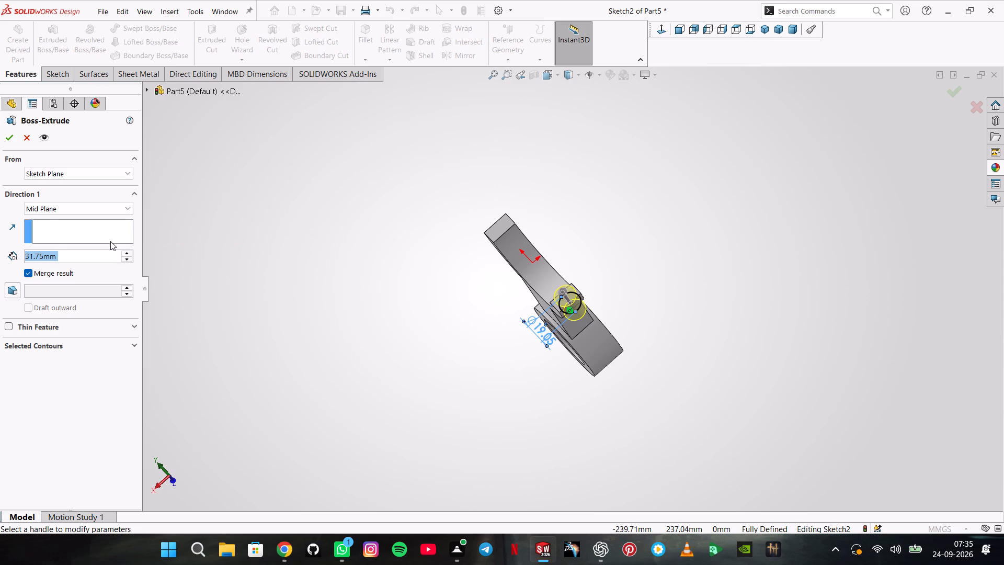
{"action": "type", "text": "25.4"}
{"action": "key", "text": "Return"}
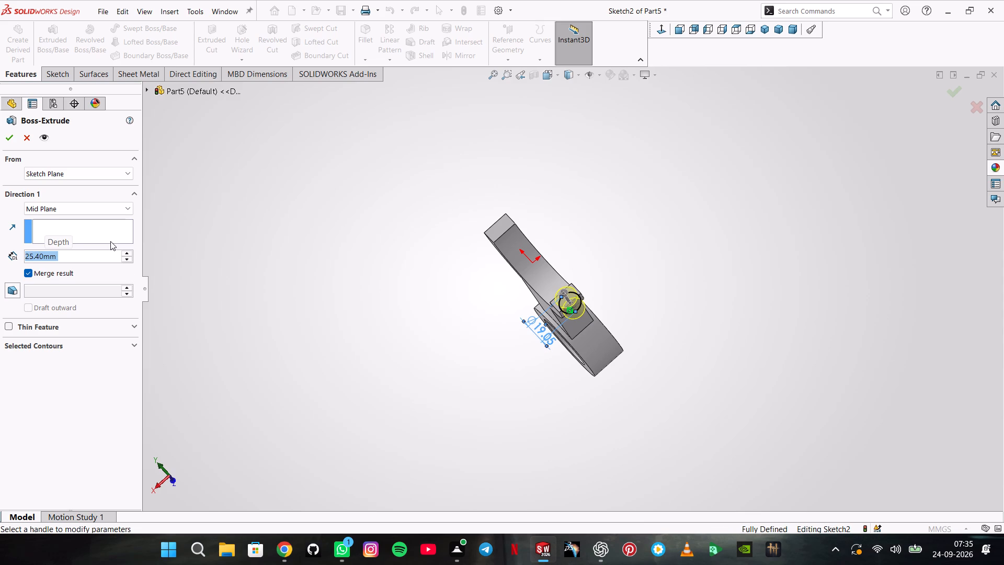
{"action": "key", "text": "Return"}
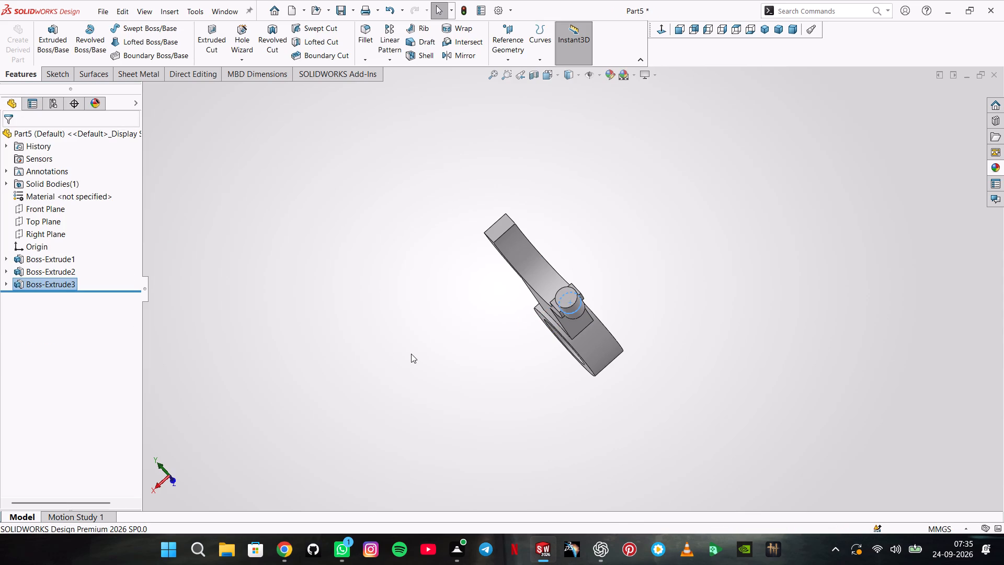
Edit the round boss extrusion to a Blind end condition with its direction reversed, back along the half ring.
{"action": "left_click", "coordinate": [294, 260]}
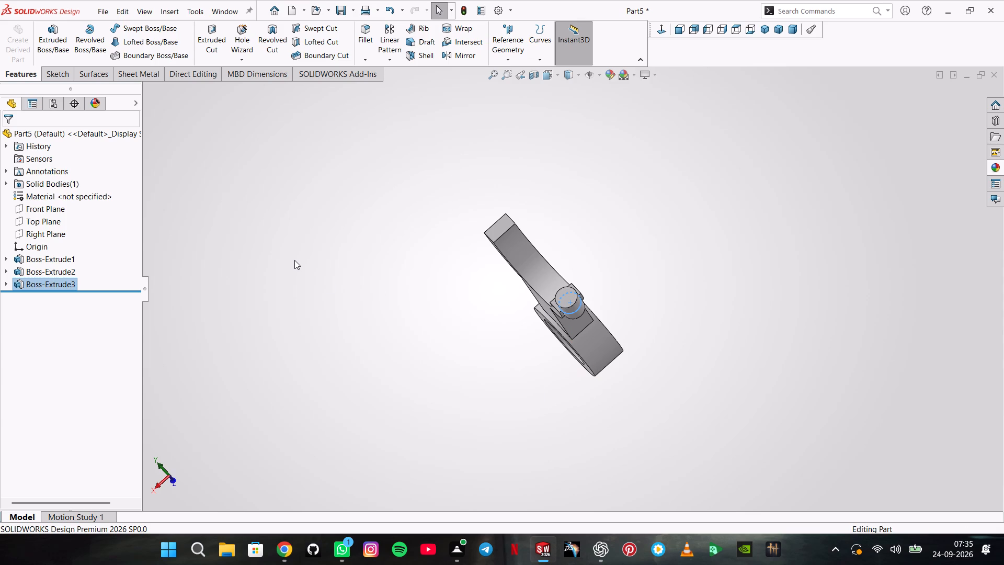
{"action": "left_click", "coordinate": [572, 297]}
{"action": "middle_click_drag", "start_coordinate": [485, 296], "coordinate": [493, 299]}
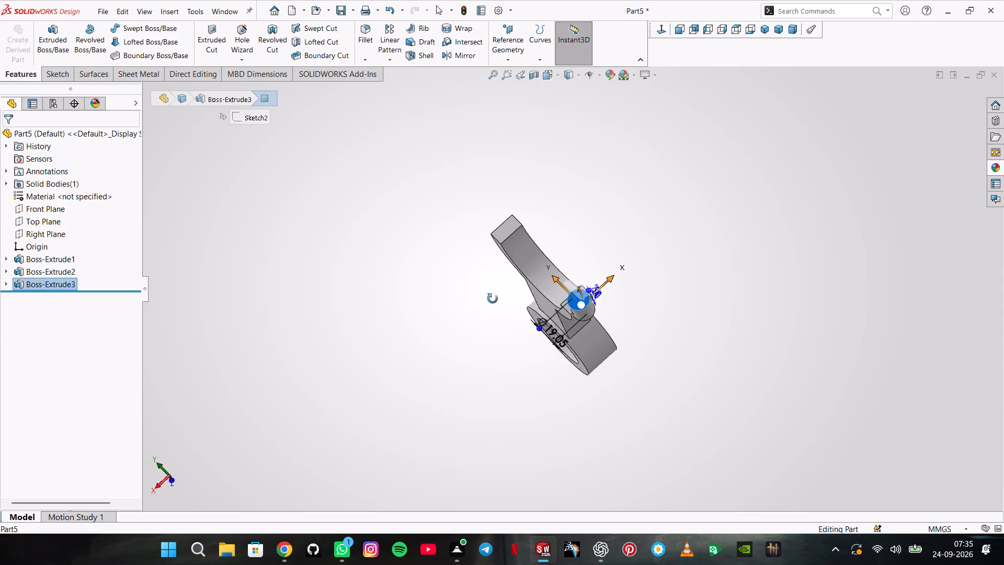
{"action": "middle_click_drag", "start_coordinate": [493, 299], "coordinate": [532, 299]}
{"action": "right_click", "coordinate": [62, 282]}
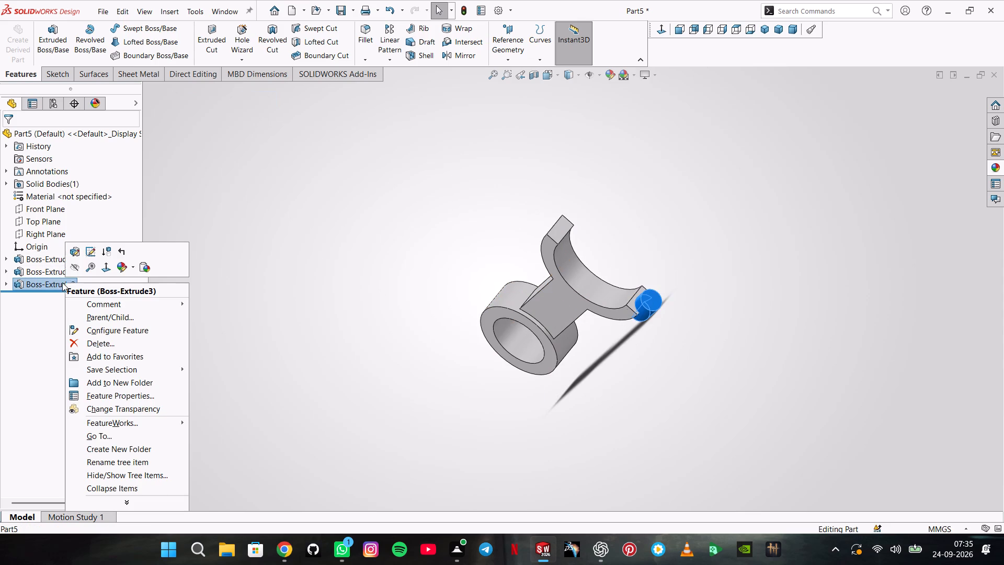
{"action": "left_click", "coordinate": [79, 255]}
{"action": "left_click", "coordinate": [60, 206]}
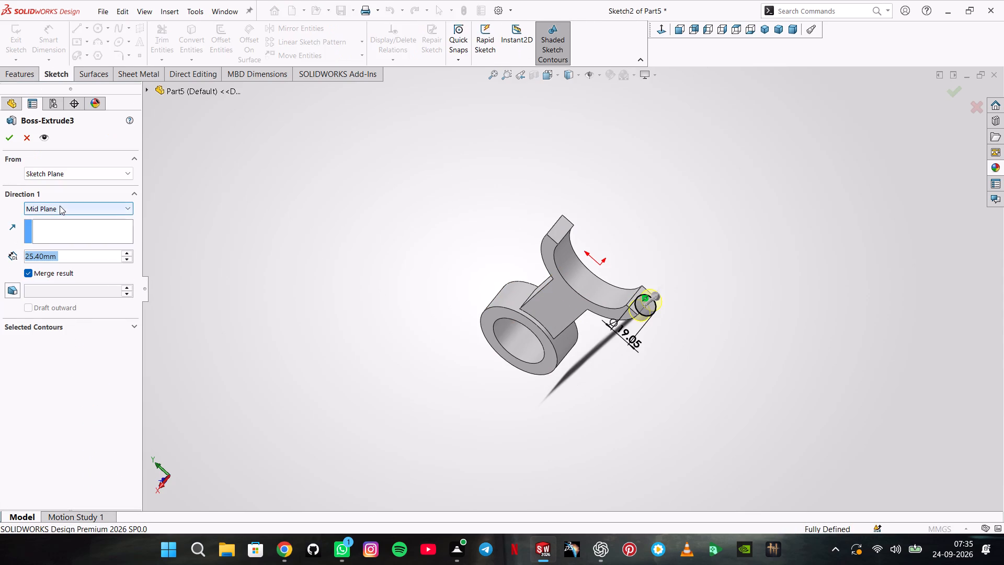
{"action": "left_click", "coordinate": [54, 221]}
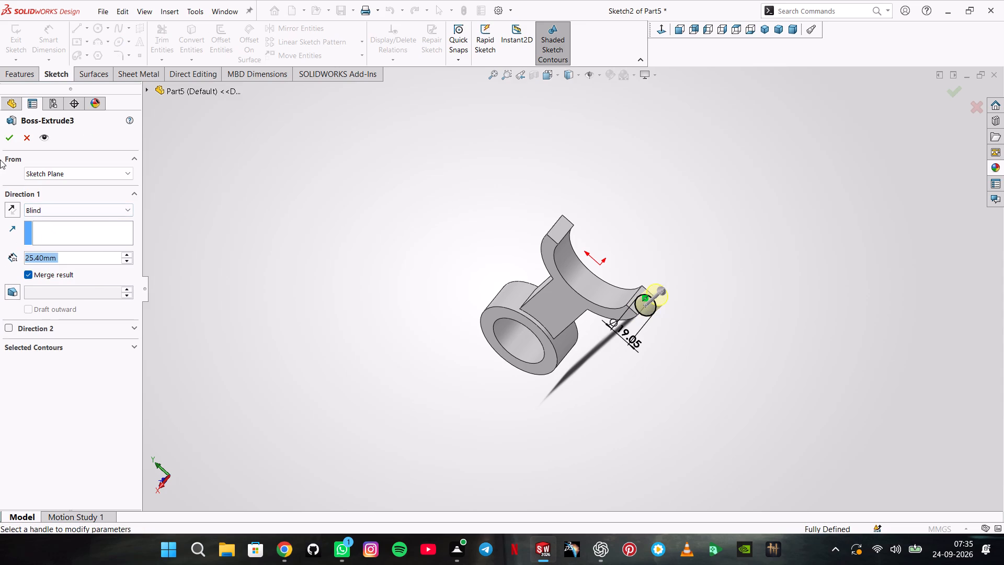
{"action": "left_click", "coordinate": [8, 210]}
{"action": "left_click", "coordinate": [8, 137]}
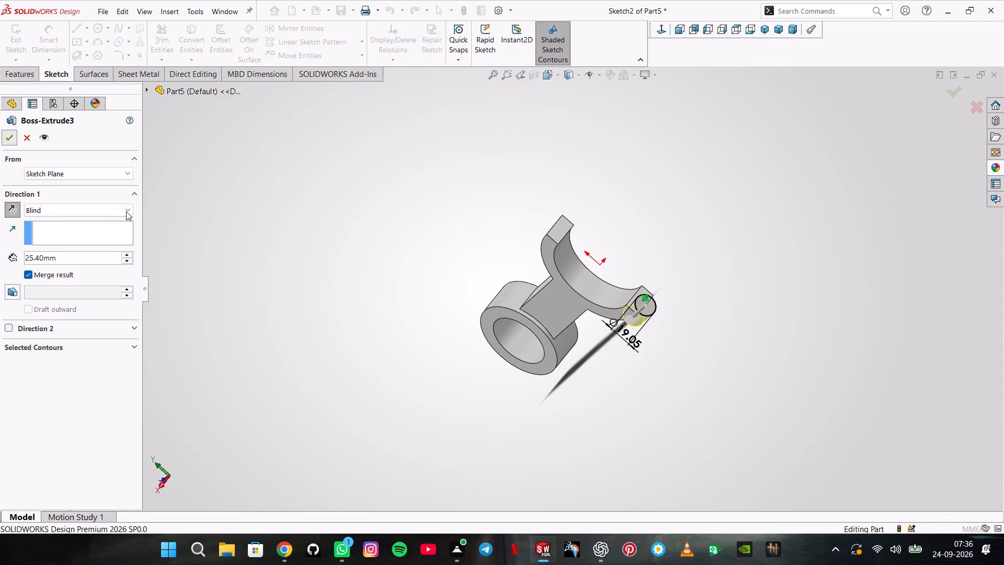
{"action": "left_click", "coordinate": [286, 252]}
Sketch a circle of about 5.19 mm radius on the half ring's lower end face, concentric with the round boss.
{"action": "left_click", "coordinate": [646, 304]}
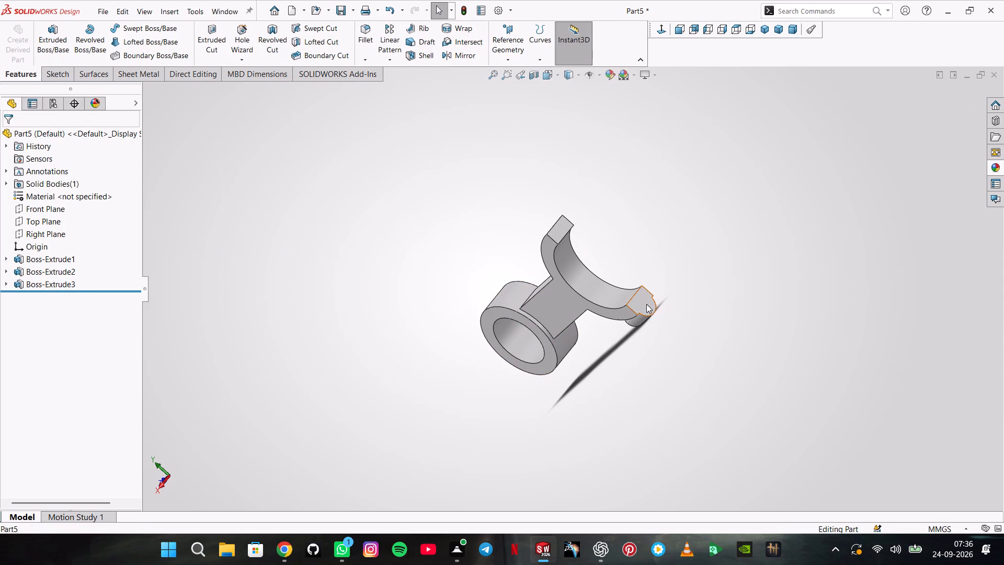
{"action": "left_click", "coordinate": [689, 270]}
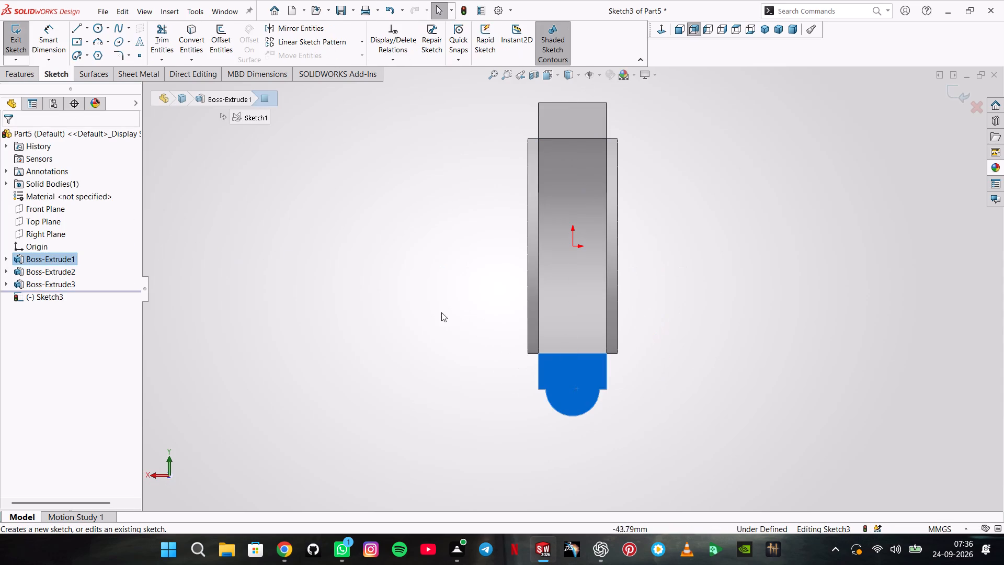
{"action": "left_click", "coordinate": [93, 26]}
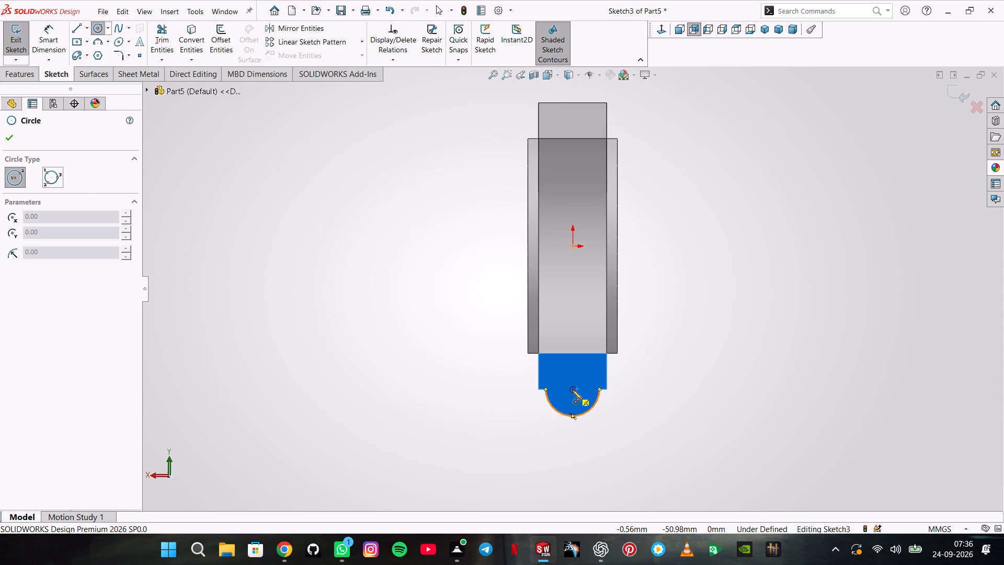
{"action": "left_click", "coordinate": [573, 390]}
{"action": "left_click", "coordinate": [573, 404]}
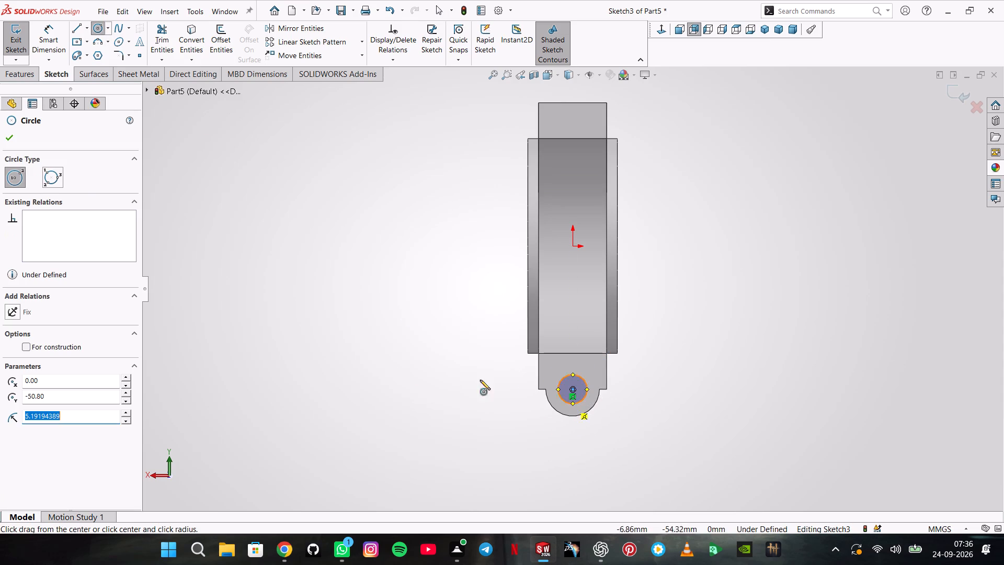
Dimension the new circle's diameter as 9.54 mm.
{"action": "left_click", "coordinate": [49, 39]}
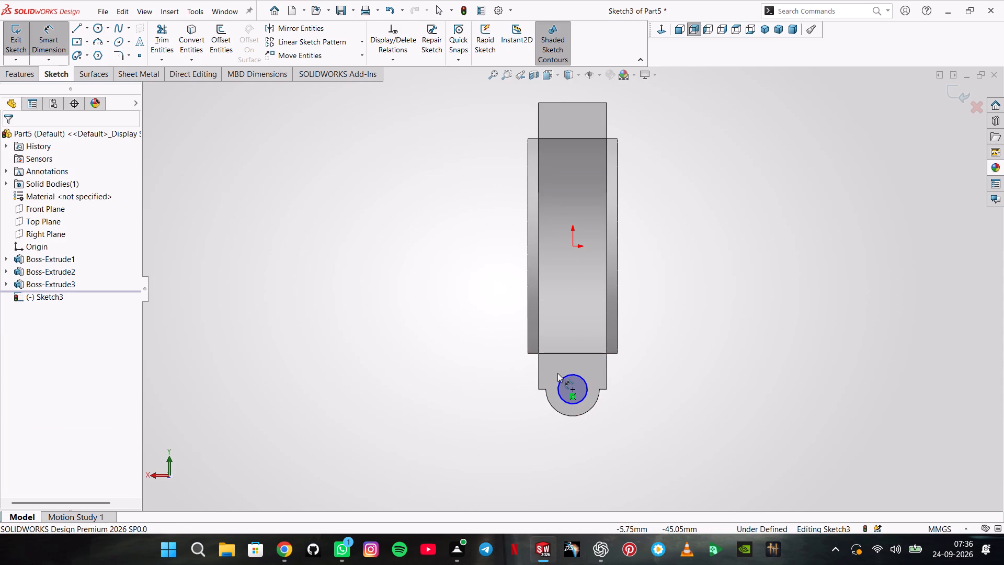
{"action": "left_click", "coordinate": [565, 376]}
{"action": "left_click", "coordinate": [490, 391]}
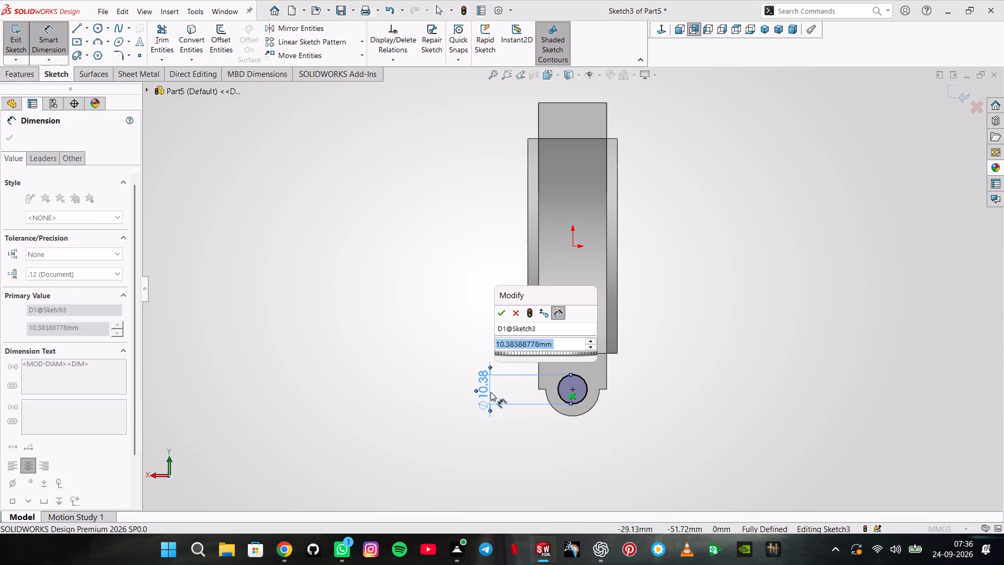
{"action": "key", "text": "9"}
{"action": "type", "text": ".54"}
{"action": "key", "text": "Return"}
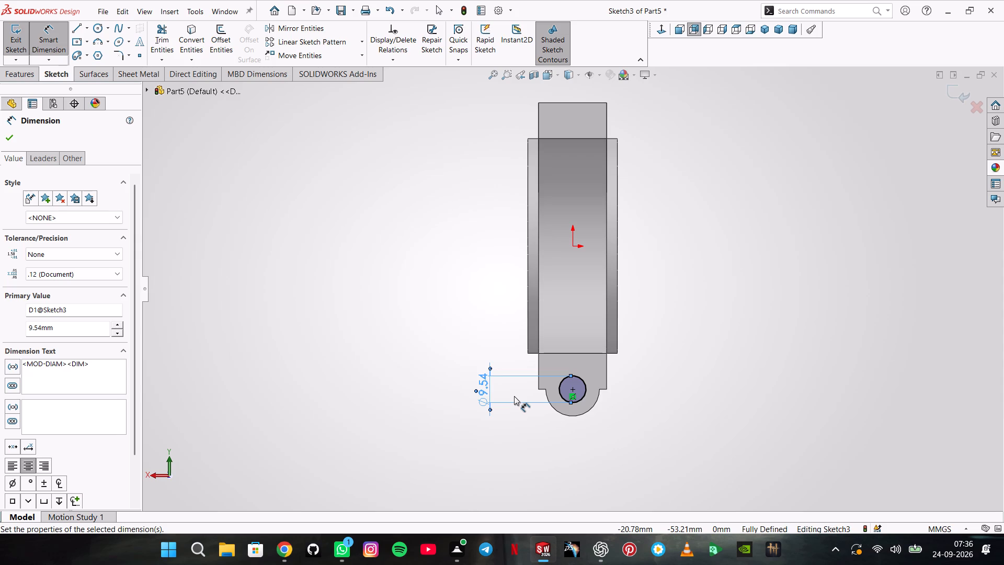
Set the circle's diameter to 9.52 mm.
{"action": "scroll", "coordinate": [166, 0], "scroll_direction": "down", "scroll_amount": 2}
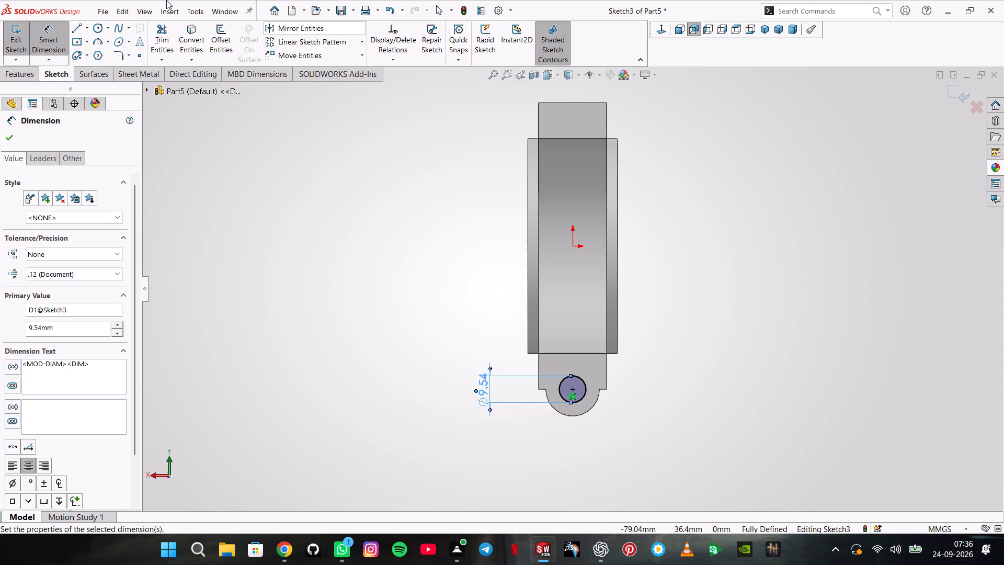
{"action": "left_click", "coordinate": [23, 68]}
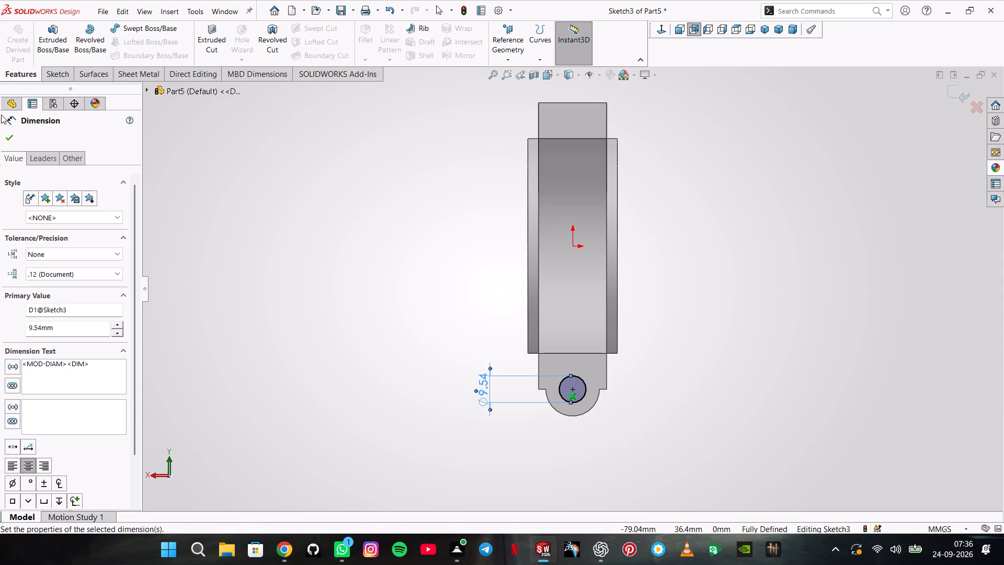
{"action": "double_click", "coordinate": [483, 388]}
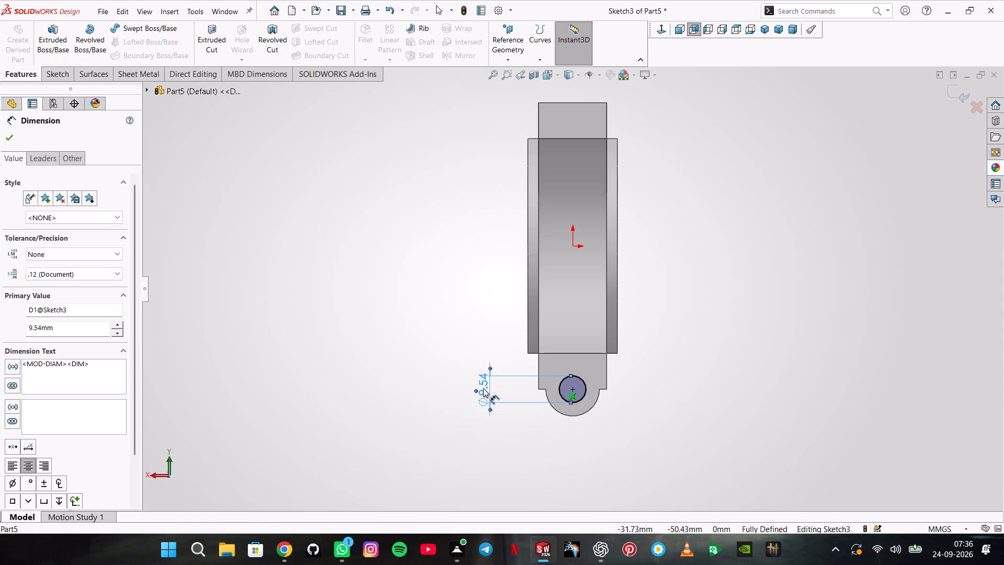
{"action": "type", "text": "9.52"}
{"action": "key", "text": "Return"}
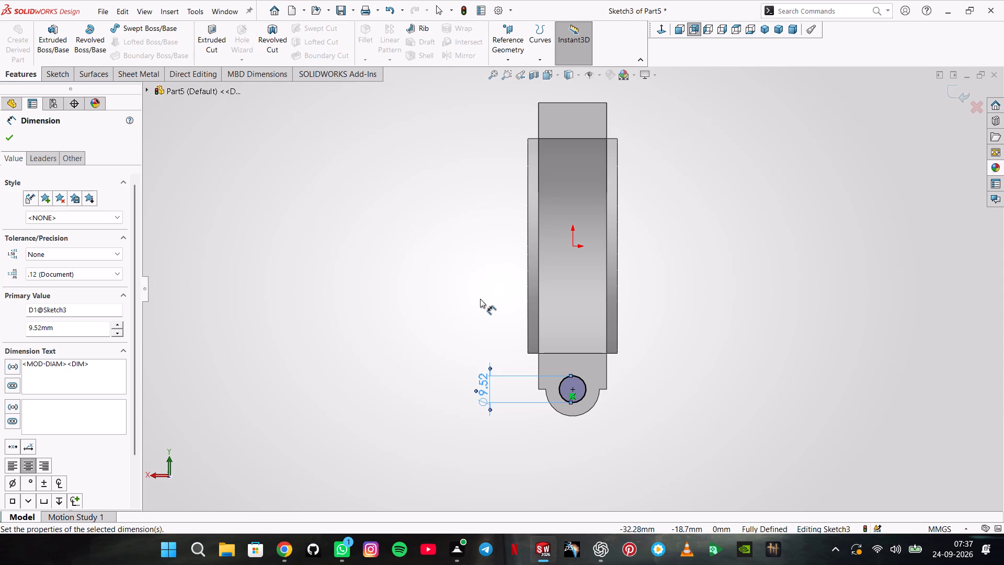
{"action": "left_click", "coordinate": [3, 131]}
Start an extruded Blind cut from the 9.52 mm circle through the round boss and open its depth for editing.
{"action": "left_click", "coordinate": [207, 31]}
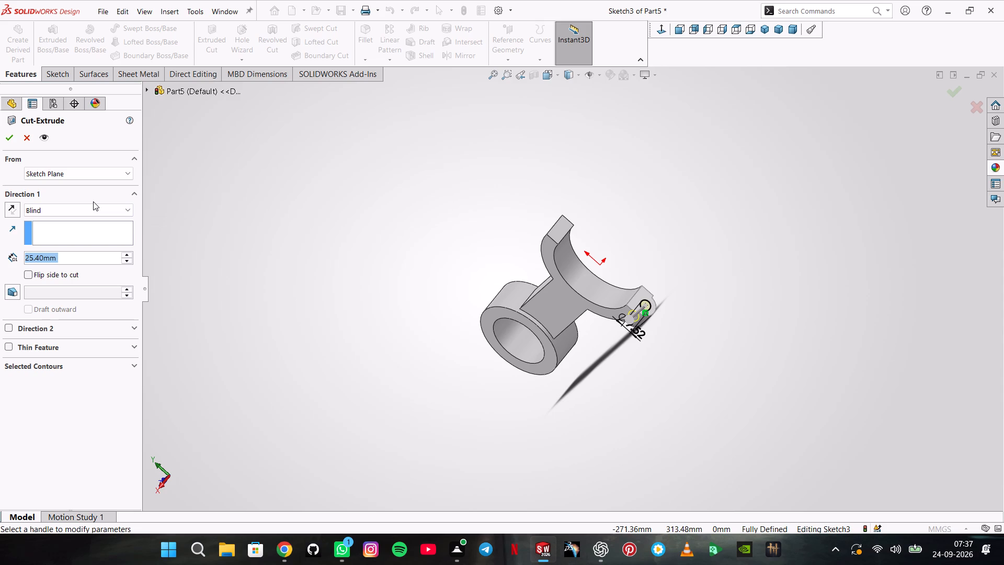
{"action": "key", "text": "space"}
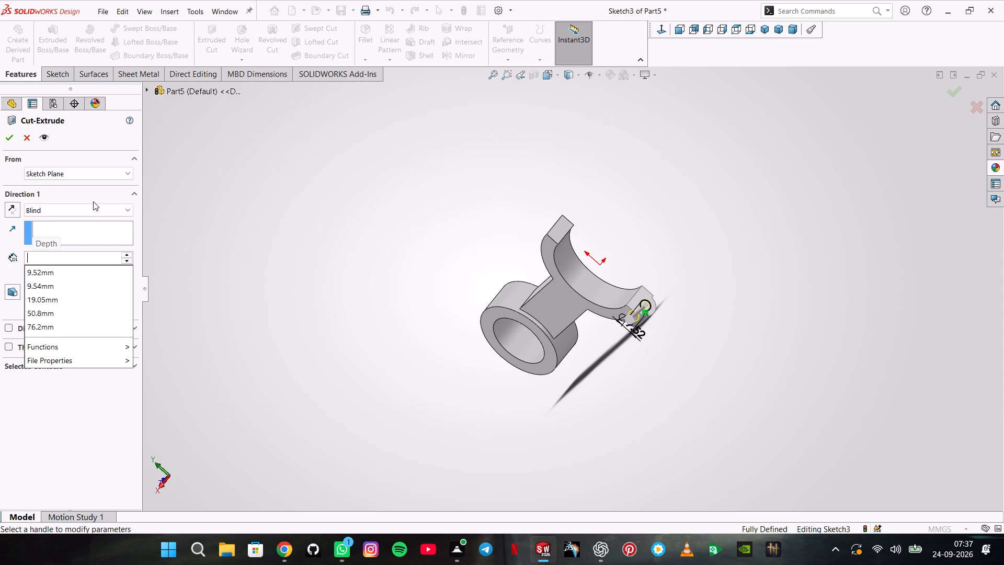
{"action": "key", "text": "space"}
{"action": "type", "text": ","}
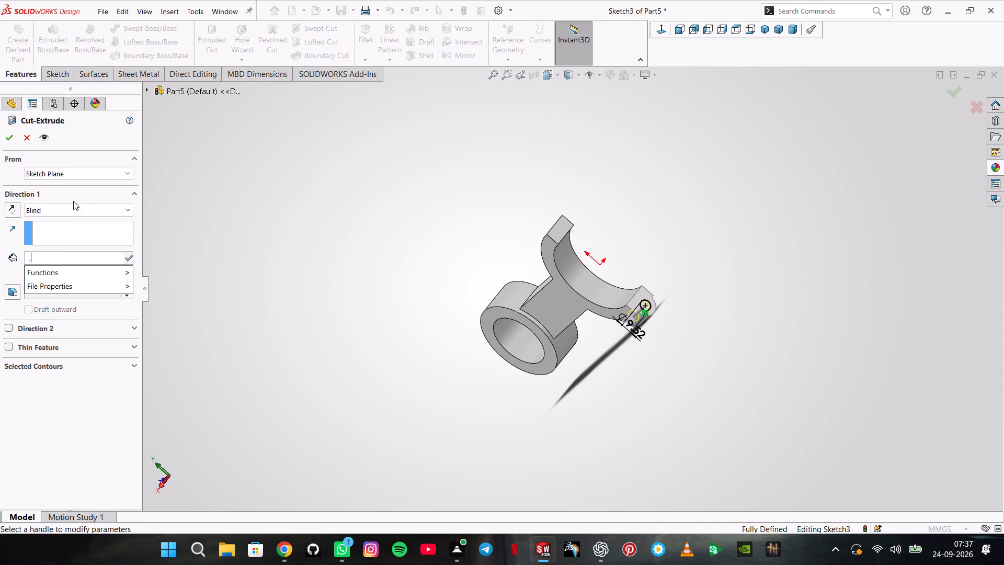
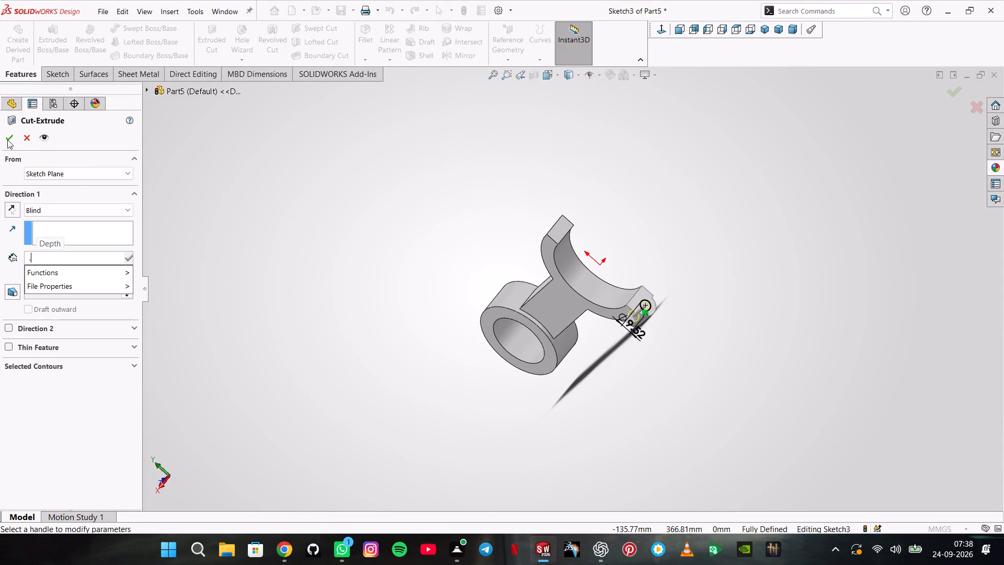
Set the blind cut depth to 50 mm and finish cutting the hole through the round boss.
{"action": "left_click", "coordinate": [62, 208]}
{"action": "left_click", "coordinate": [61, 209]}
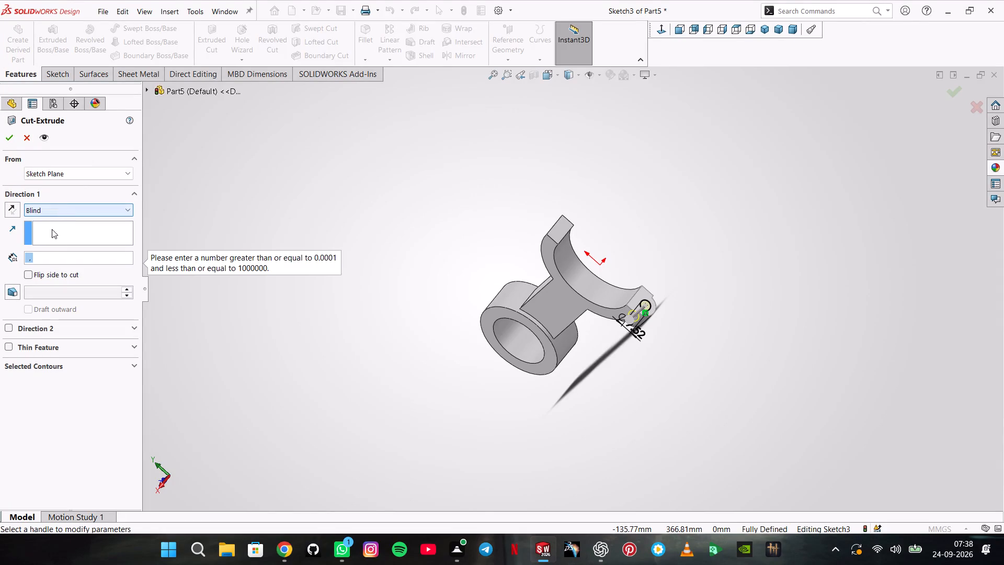
{"action": "left_click", "coordinate": [53, 210]}
{"action": "left_click", "coordinate": [60, 216]}
{"action": "triple_click", "coordinate": [60, 214]}
{"action": "double_click", "coordinate": [49, 255]}
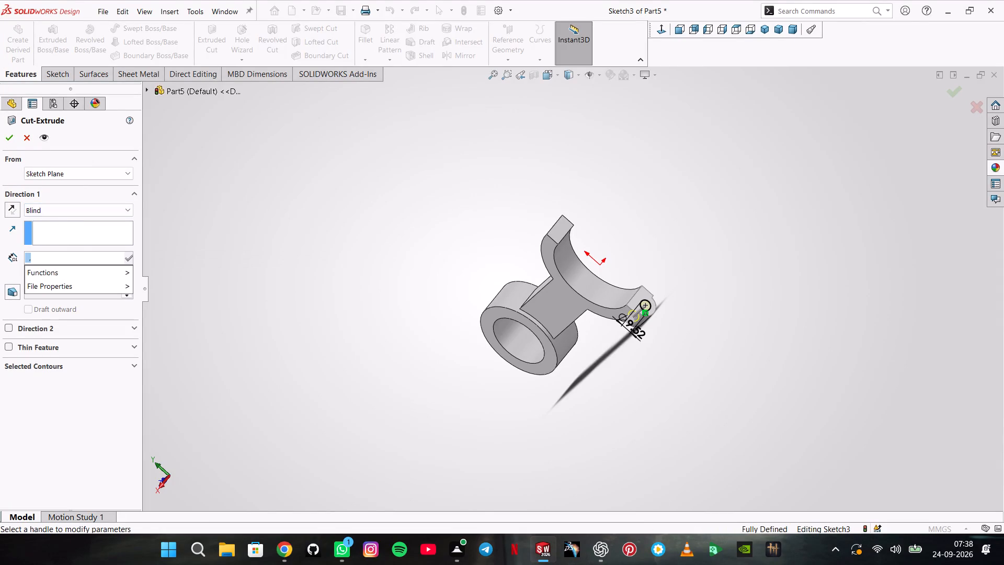
{"action": "type", "text": "50"}
{"action": "key", "text": "Return"}
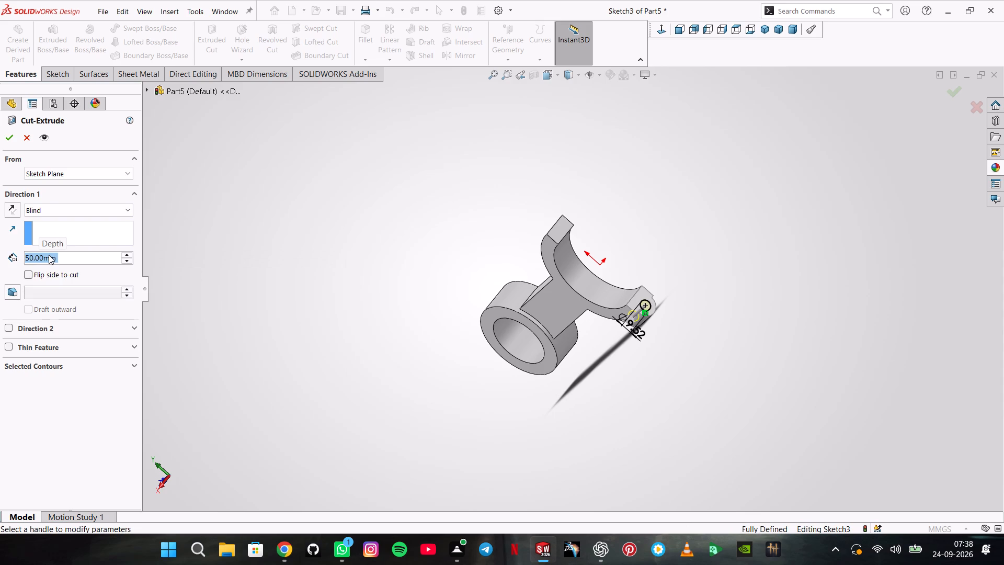
{"action": "left_click", "coordinate": [2, 132]}
{"action": "left_click", "coordinate": [268, 189]}
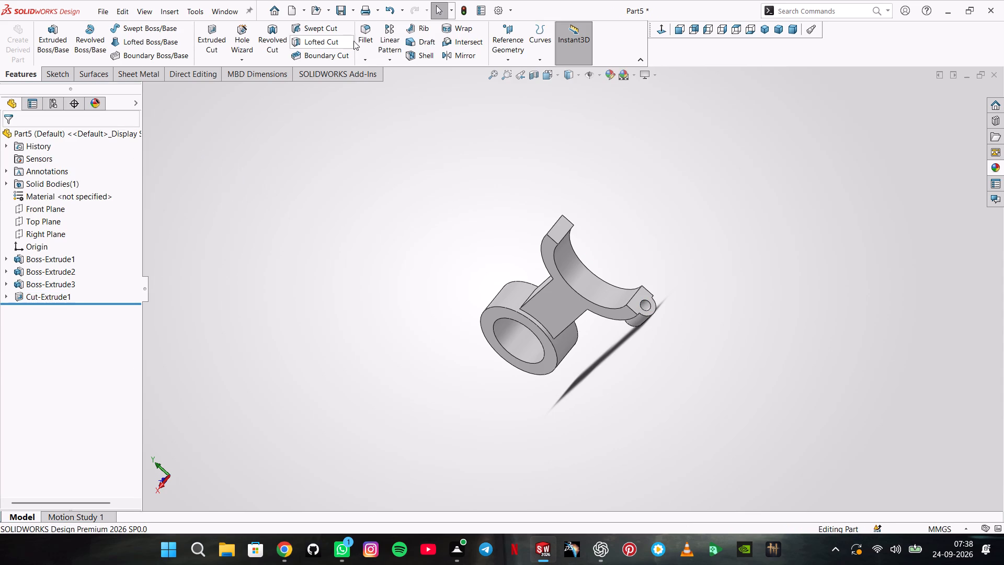
Mirror the round boss (Boss-Extrude3) and its hole (Cut-Extrude1) about the Top Plane to the half ring's other end.
{"action": "left_click", "coordinate": [390, 63]}
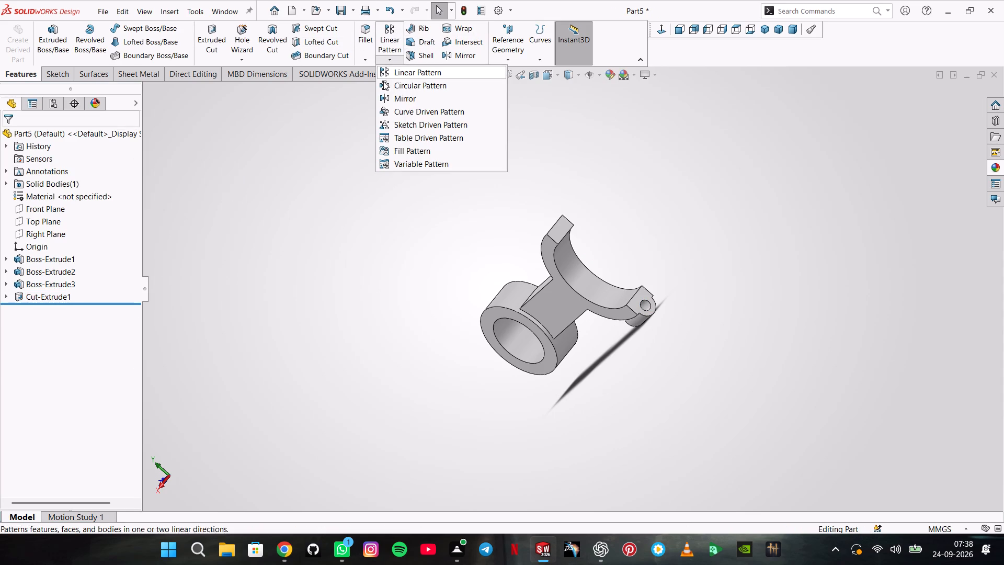
{"action": "left_click", "coordinate": [403, 99]}
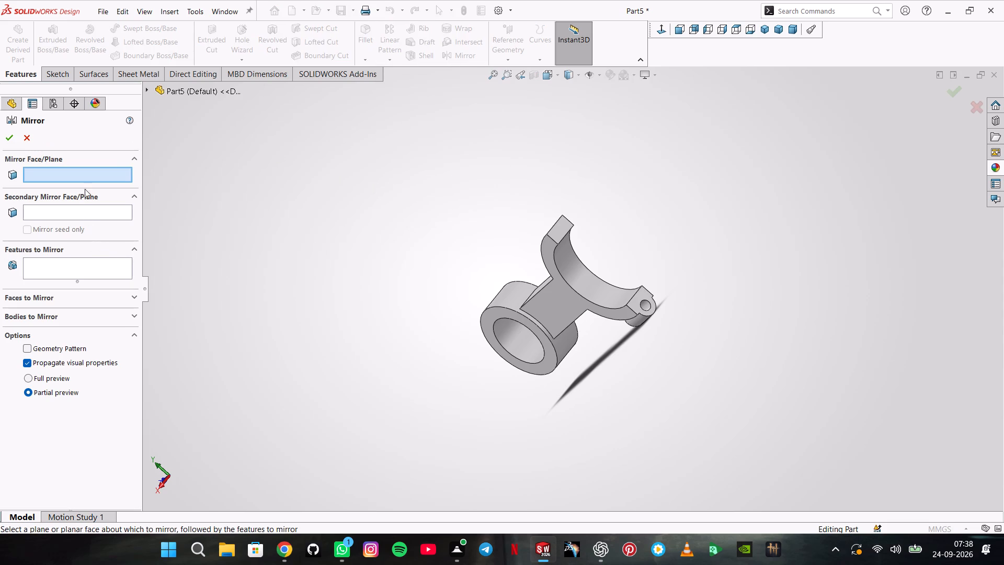
{"action": "left_click", "coordinate": [147, 93]}
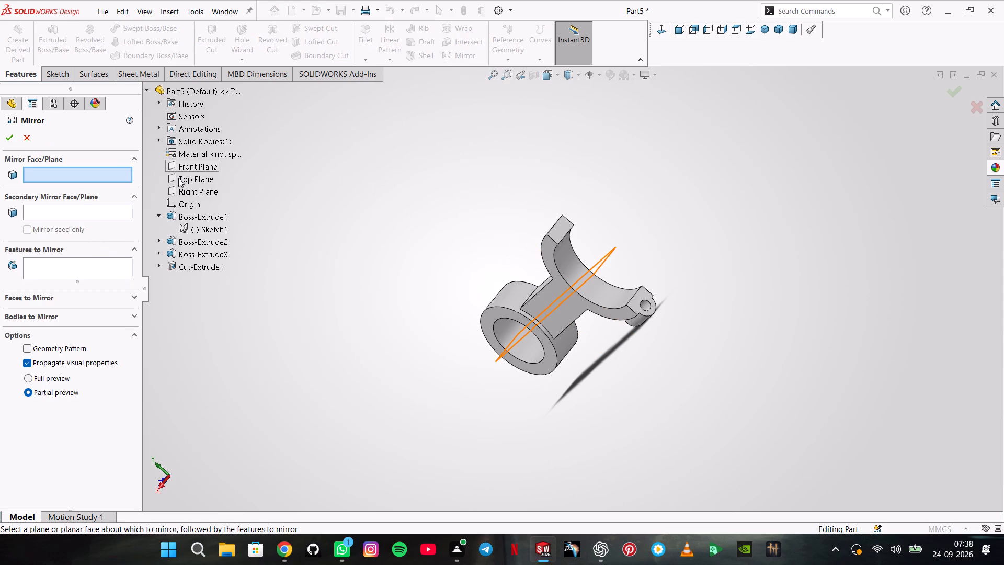
{"action": "left_click", "coordinate": [178, 178]}
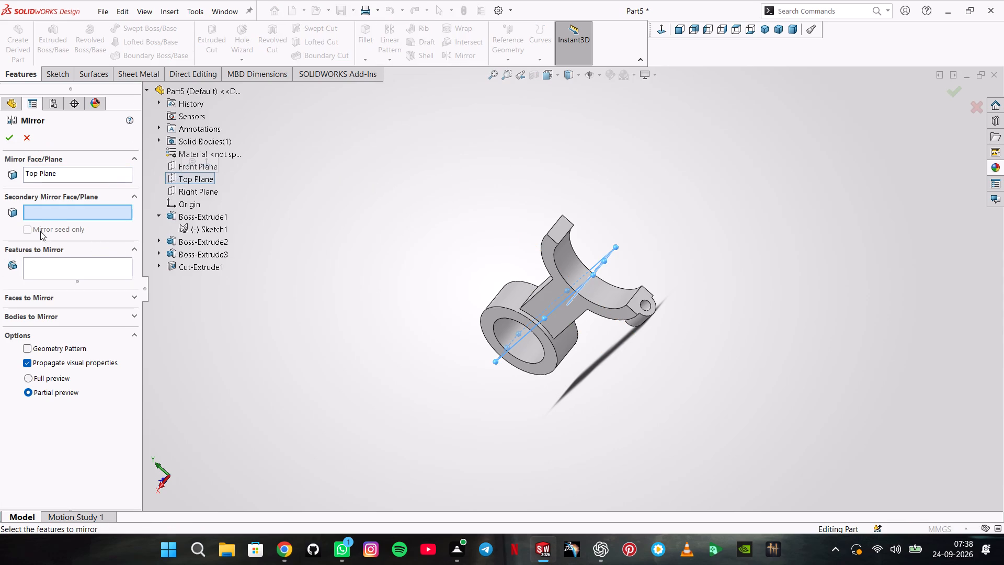
{"action": "left_click", "coordinate": [52, 270]}
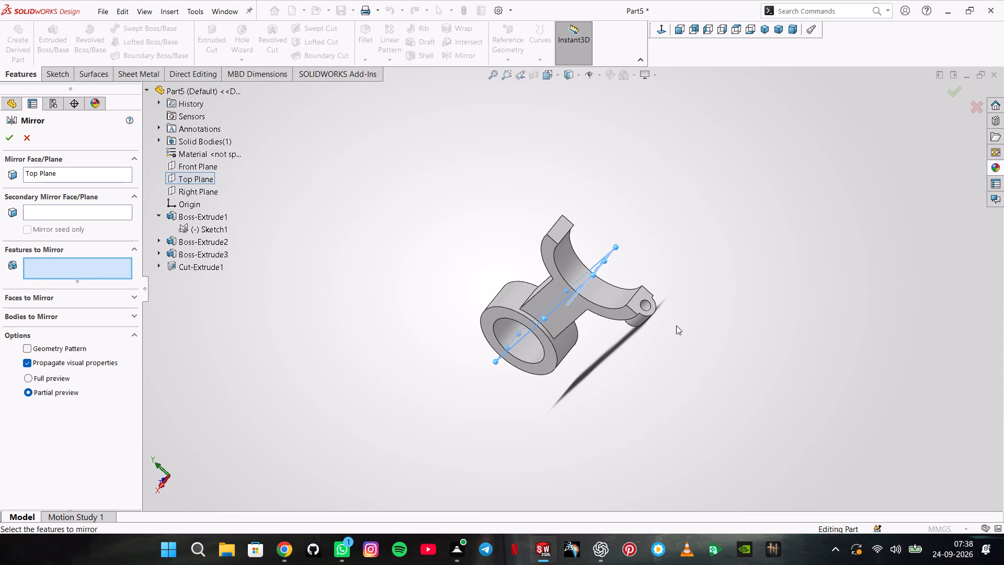
{"action": "left_click", "coordinate": [210, 255]}
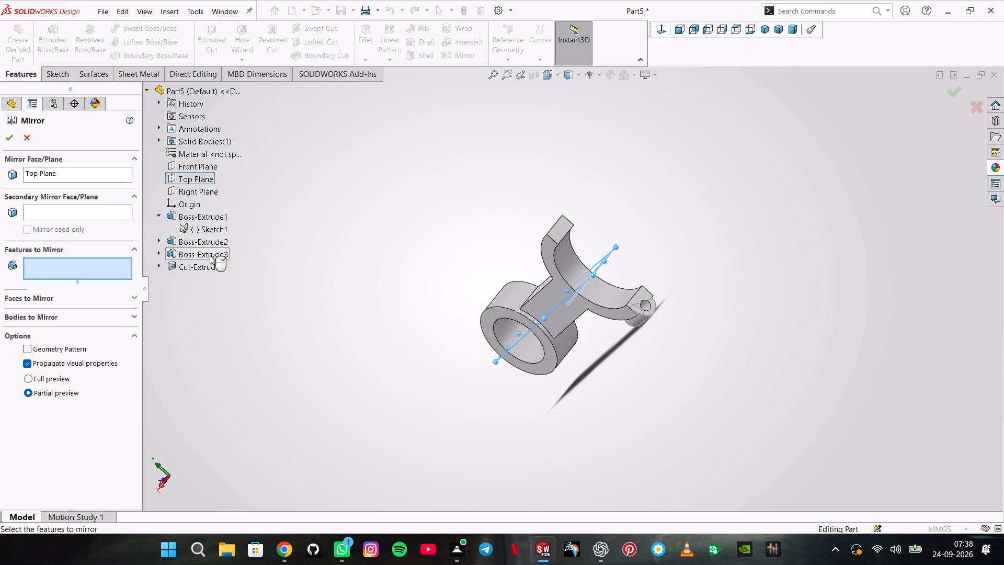
{"action": "left_click", "coordinate": [205, 267]}
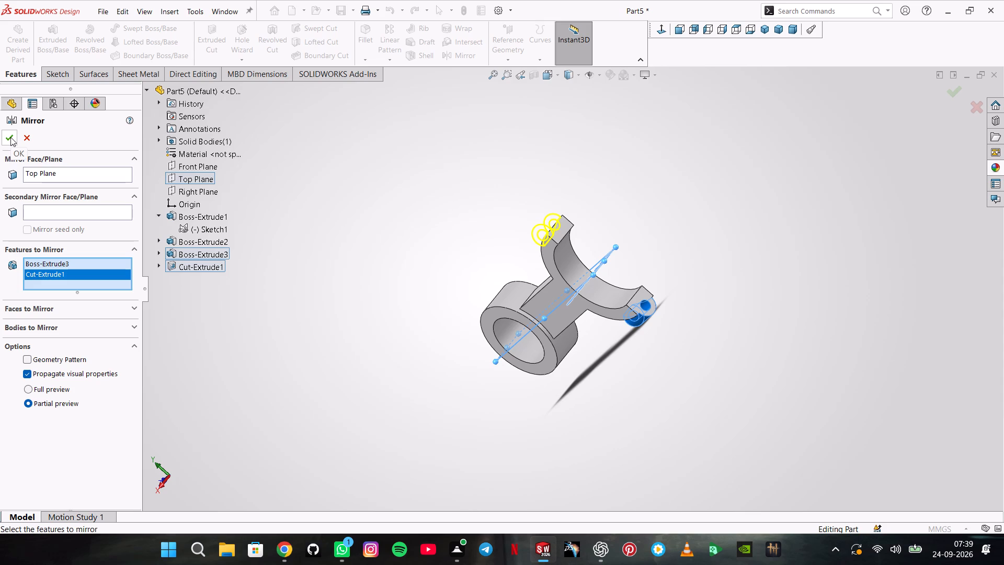
{"action": "left_click", "coordinate": [10, 135]}
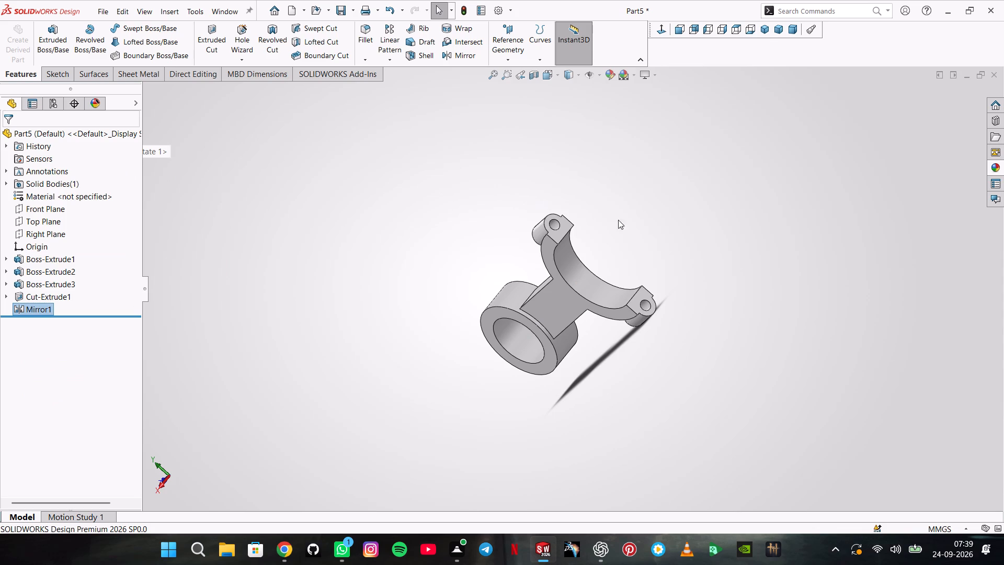
Start a sketch on the web's flat face and draw a center rectangle about 65.4 mm by 23.6 mm along the web.
{"action": "left_click", "coordinate": [559, 292]}
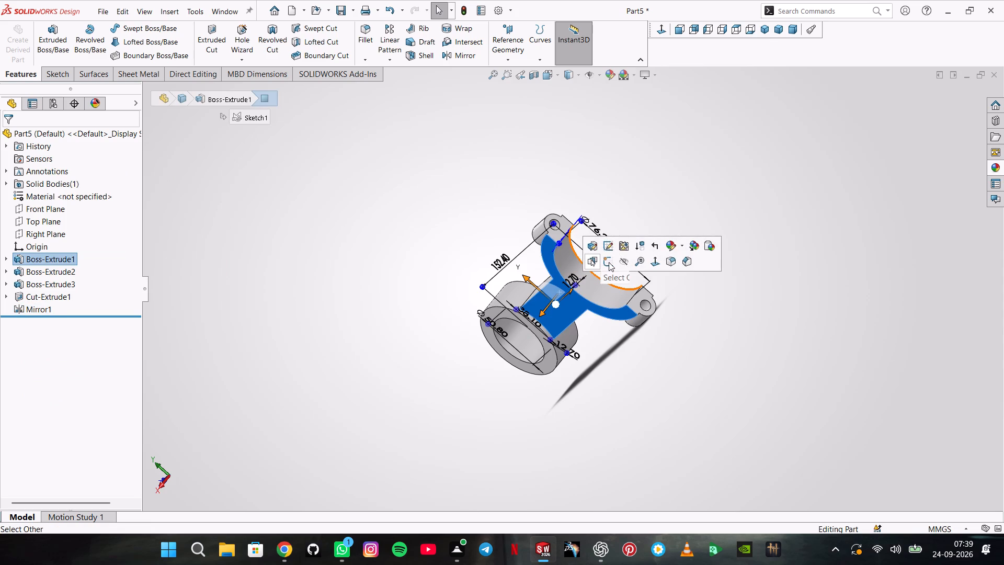
{"action": "left_click", "coordinate": [609, 262]}
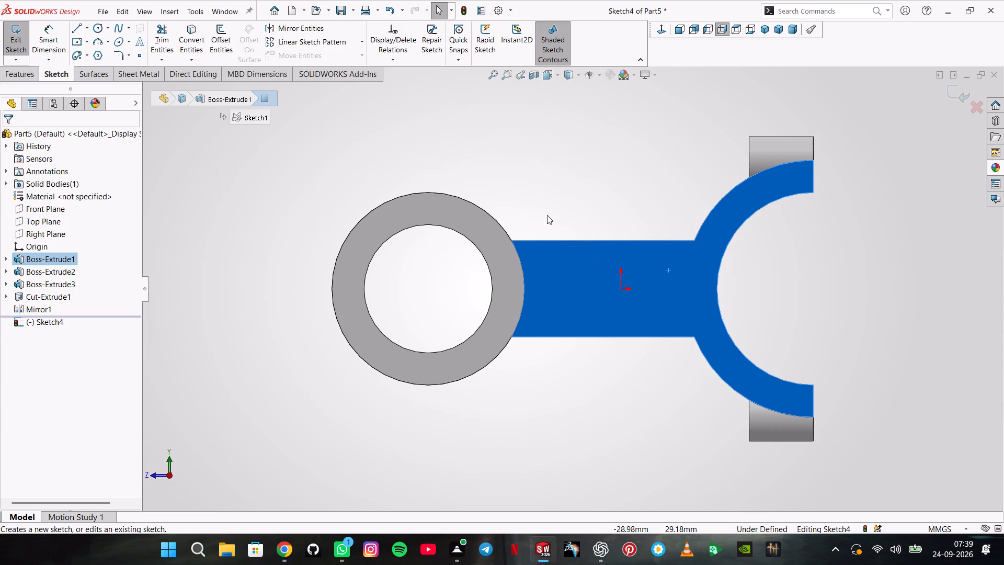
{"action": "left_click", "coordinate": [77, 40]}
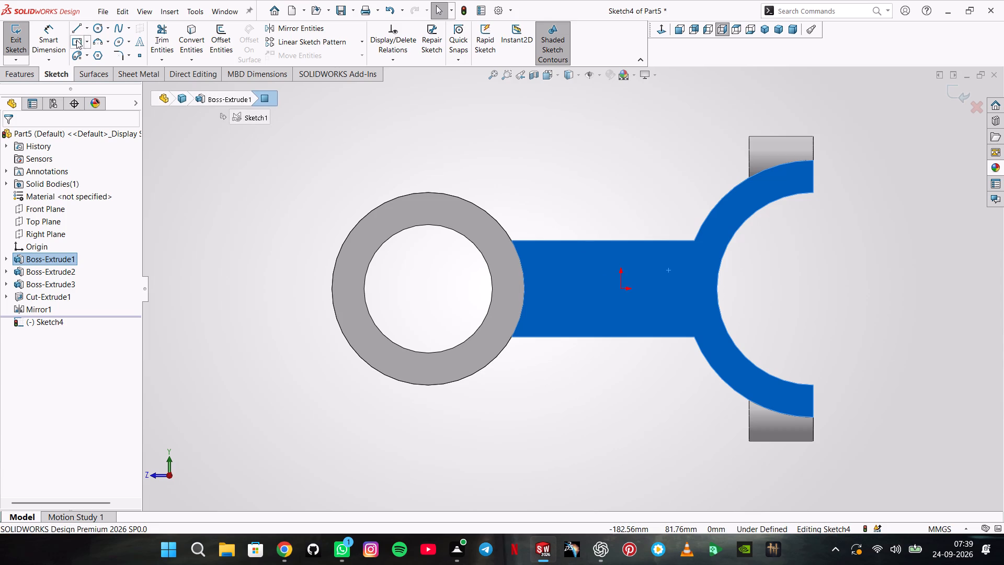
{"action": "left_click", "coordinate": [603, 289]}
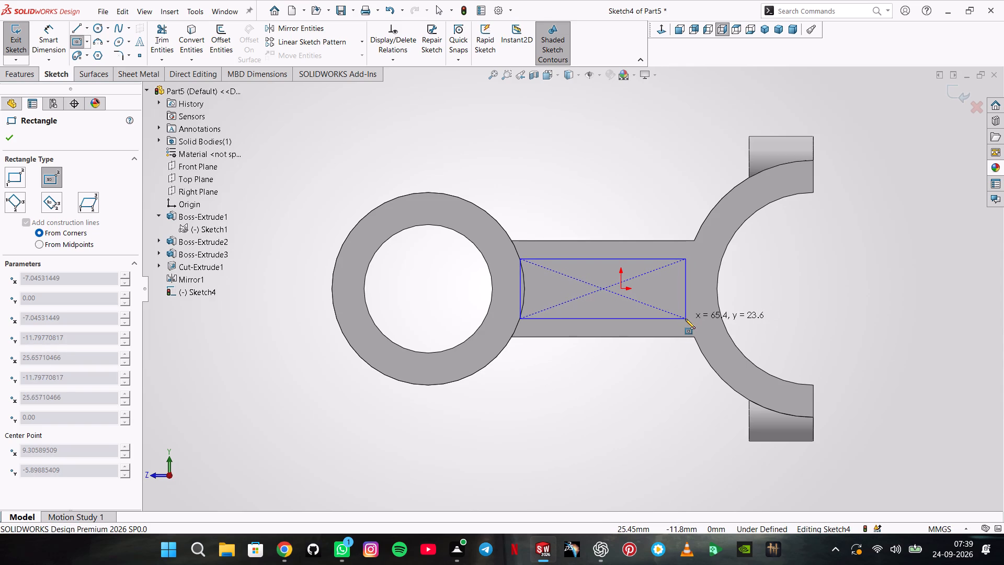
{"action": "left_click", "coordinate": [685, 319]}
Dimension the gap between the rectangle's upper edge and the web's upper edge as 7.62 mm.
{"action": "left_click", "coordinate": [44, 30]}
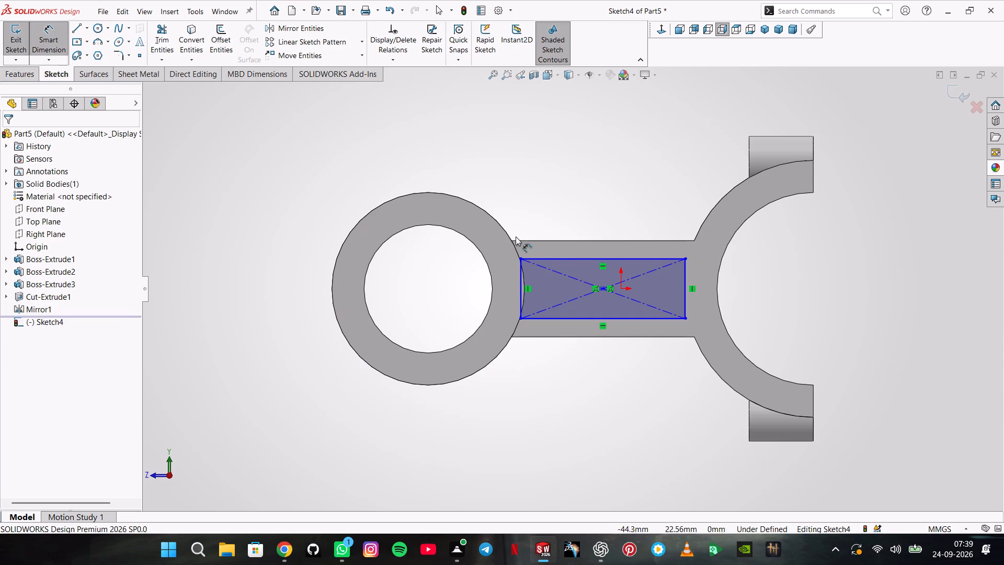
{"action": "left_click", "coordinate": [549, 257]}
{"action": "left_click", "coordinate": [558, 241]}
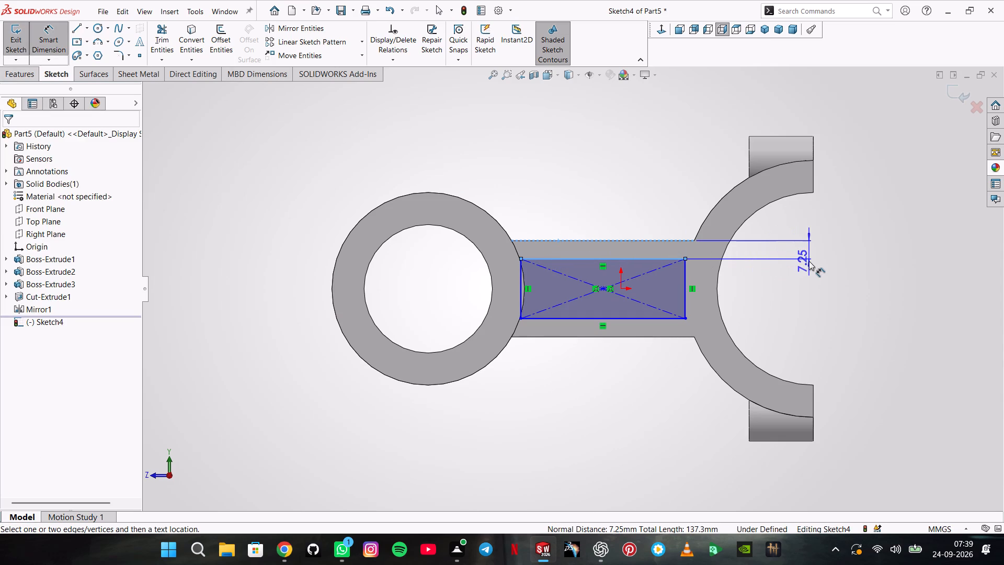
{"action": "left_click", "coordinate": [808, 261]}
{"action": "type", "text": "7.62"}
{"action": "key", "text": "Return"}
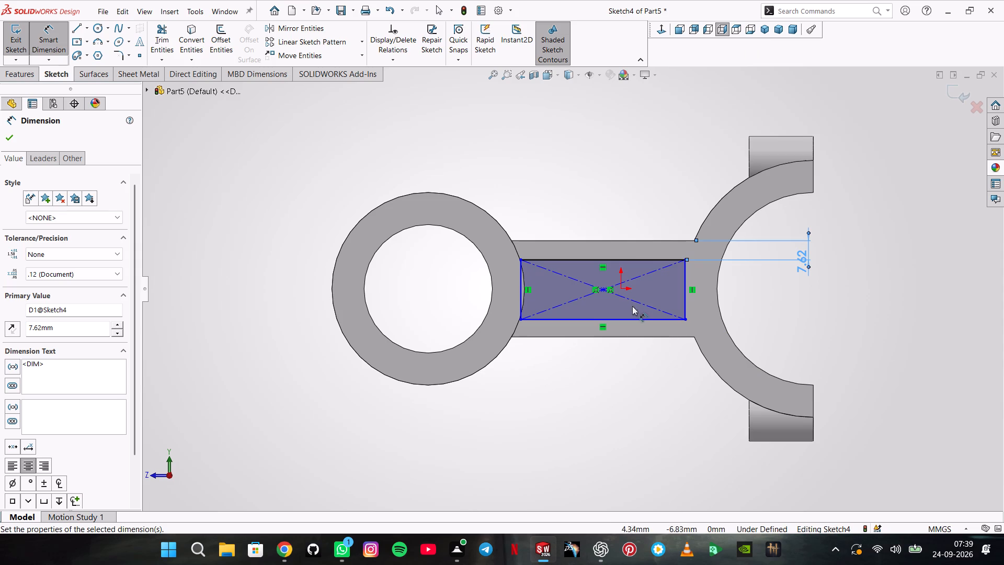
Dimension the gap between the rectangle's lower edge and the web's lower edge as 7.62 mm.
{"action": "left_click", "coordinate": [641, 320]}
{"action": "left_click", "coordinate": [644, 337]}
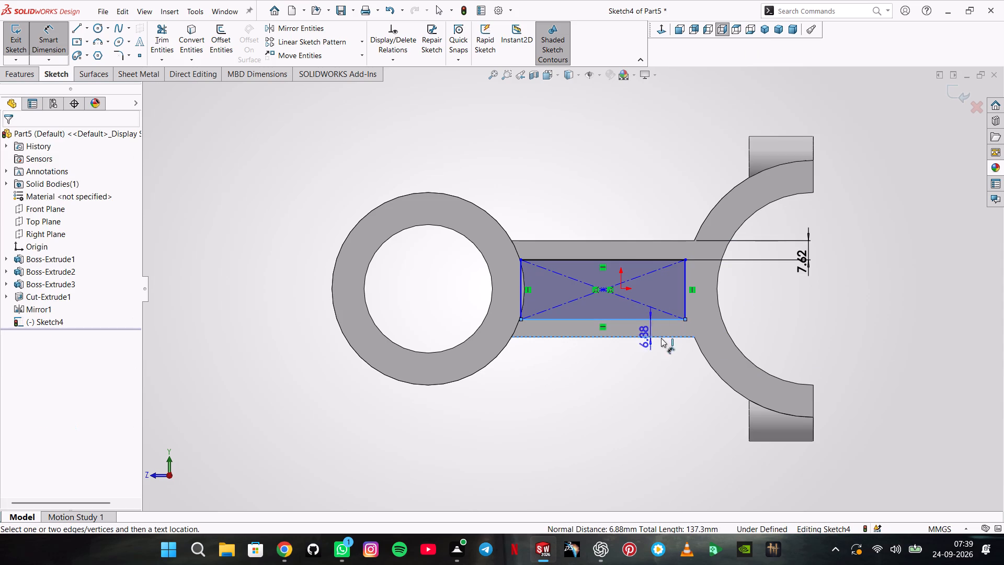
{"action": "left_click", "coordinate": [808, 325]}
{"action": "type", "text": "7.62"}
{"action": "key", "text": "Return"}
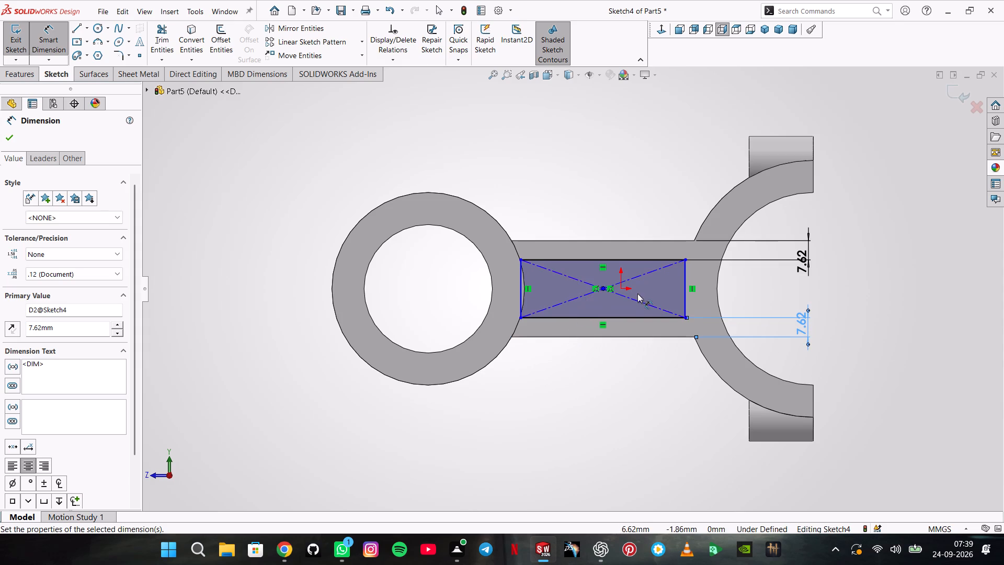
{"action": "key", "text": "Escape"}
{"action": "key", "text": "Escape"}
Add a Horizontal relation between the rectangle's center point and the sketch origin.
{"action": "left_click", "coordinate": [602, 287], "text": "ctrl"}
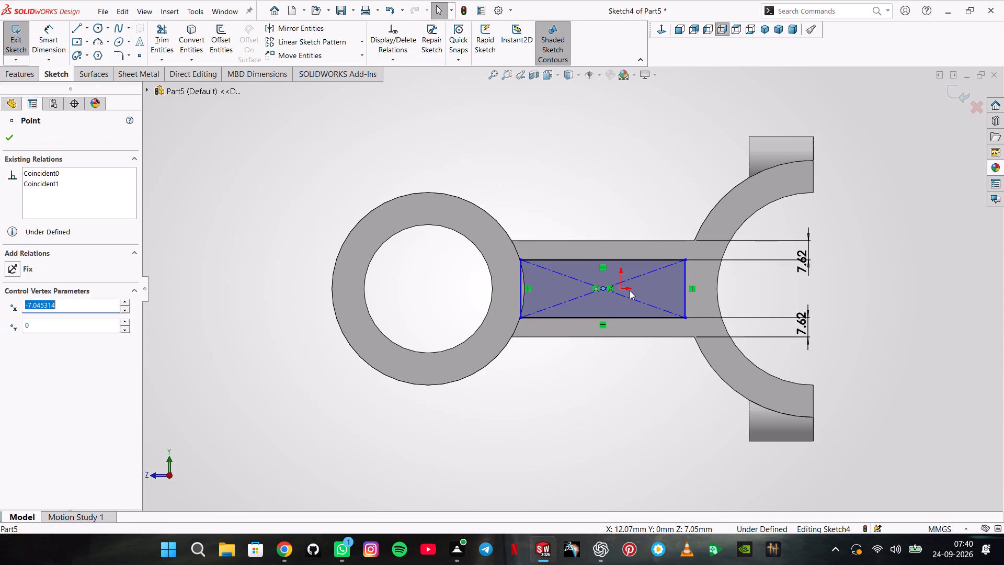
{"action": "left_click", "coordinate": [620, 288], "text": "ctrl"}
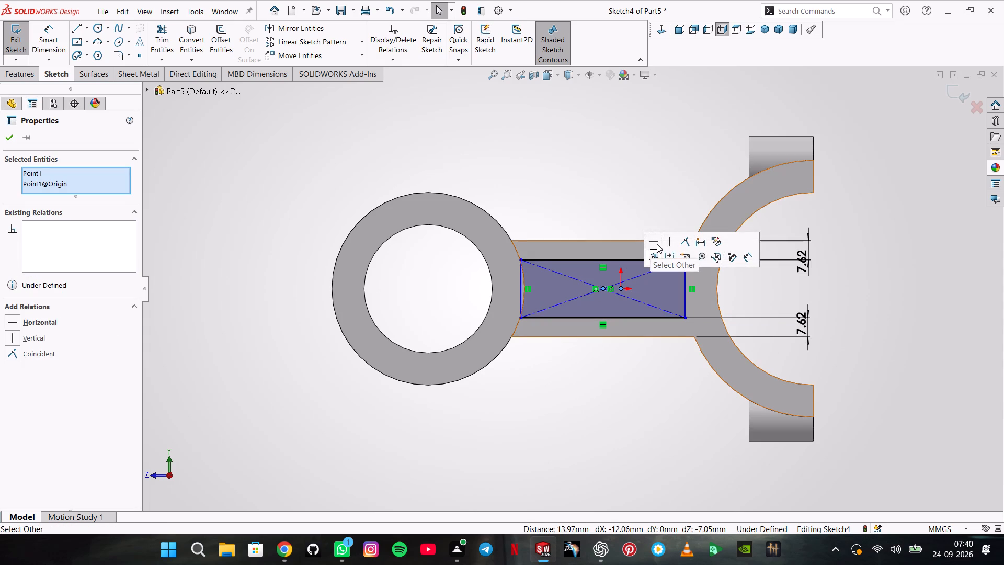
{"action": "left_click", "coordinate": [657, 244]}
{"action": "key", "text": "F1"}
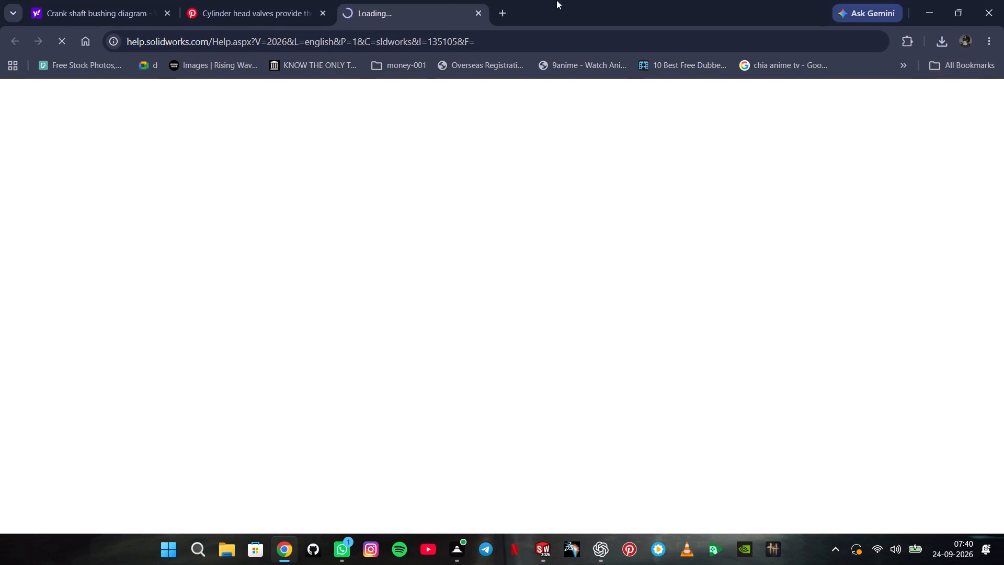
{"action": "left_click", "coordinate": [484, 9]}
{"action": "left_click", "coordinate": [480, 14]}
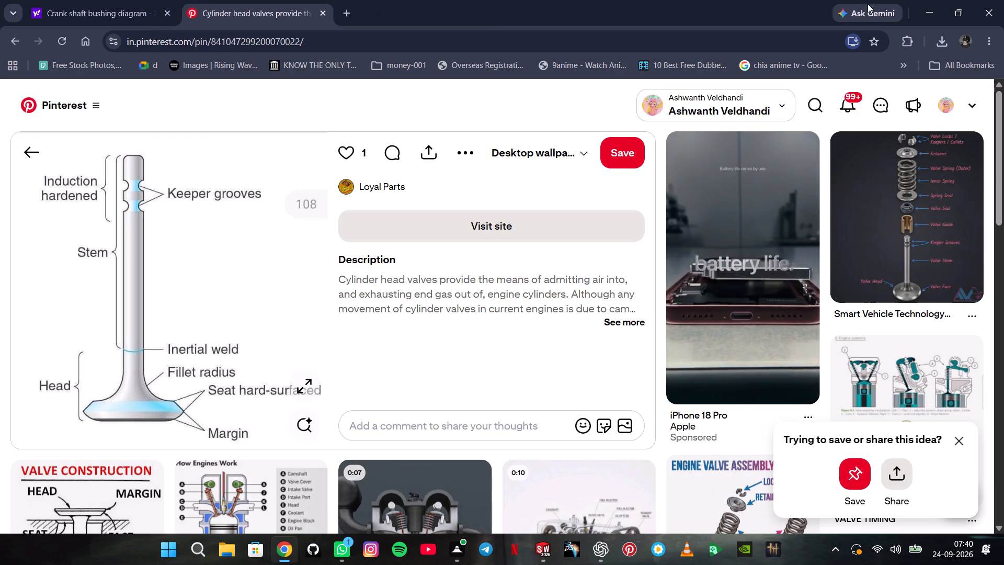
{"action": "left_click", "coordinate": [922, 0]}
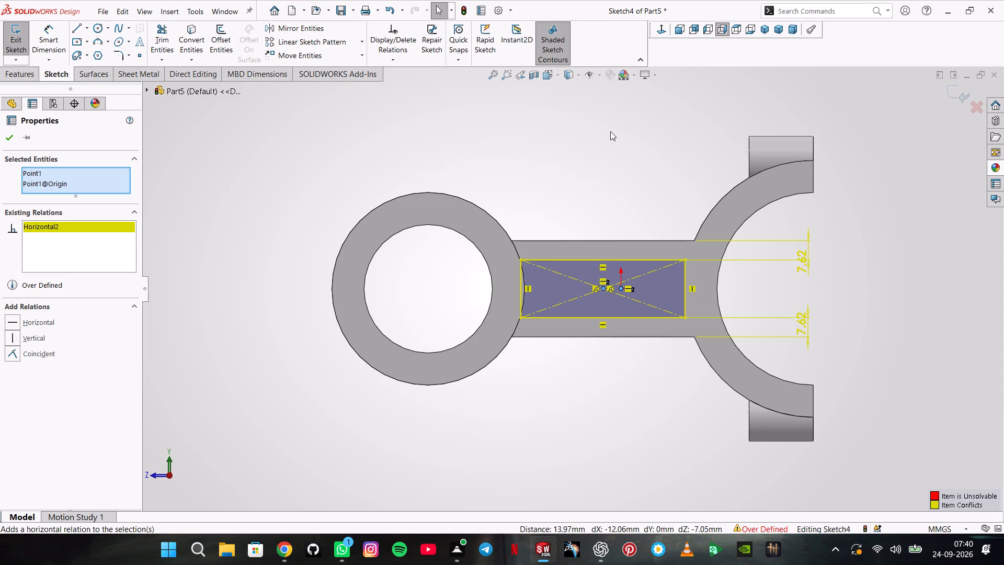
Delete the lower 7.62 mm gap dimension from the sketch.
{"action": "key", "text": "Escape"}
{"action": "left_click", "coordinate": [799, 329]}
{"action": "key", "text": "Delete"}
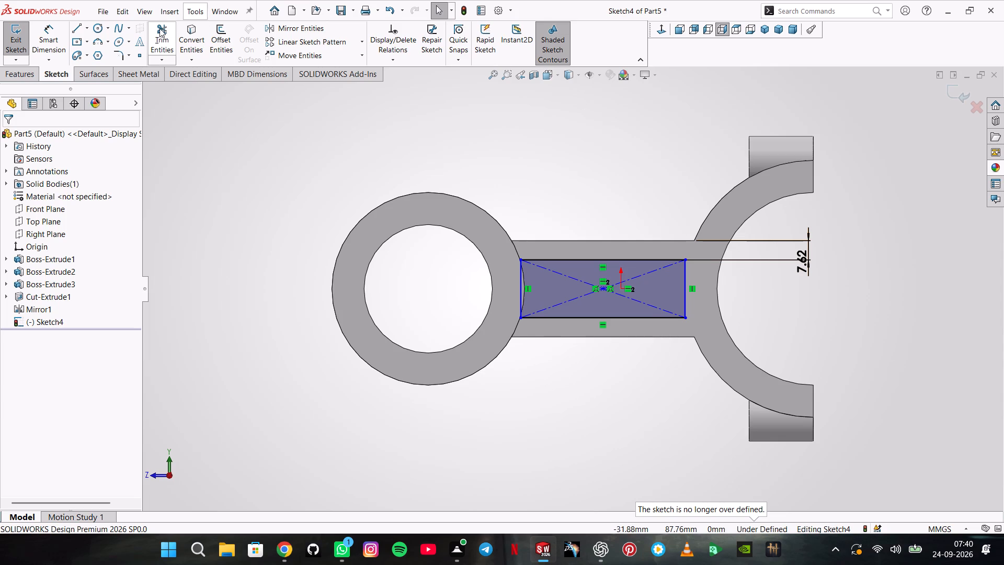
Convert the bore ring's outer circular edge into the web sketch.
{"action": "left_click", "coordinate": [185, 33]}
{"action": "left_click", "coordinate": [455, 197]}
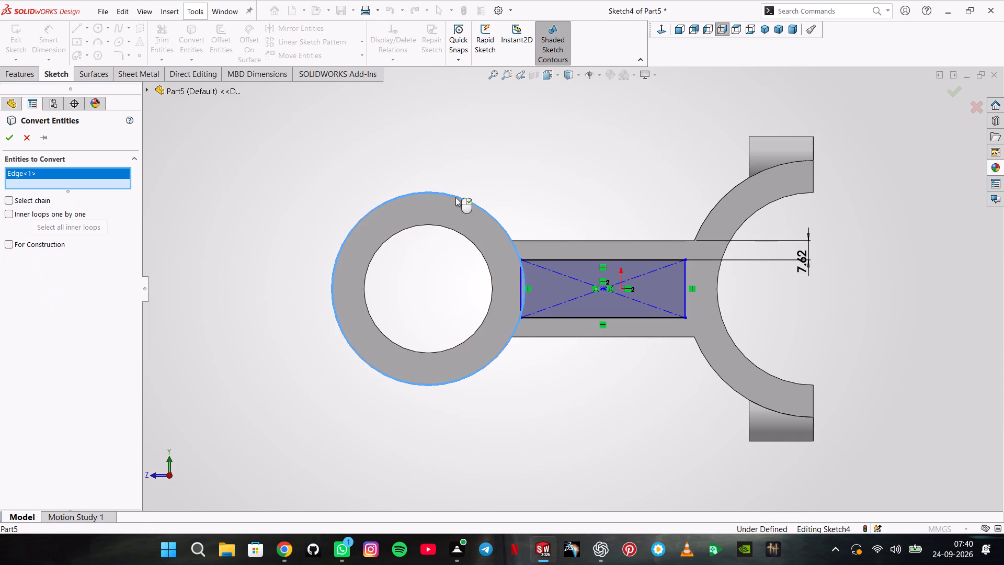
{"action": "left_click", "coordinate": [5, 137]}
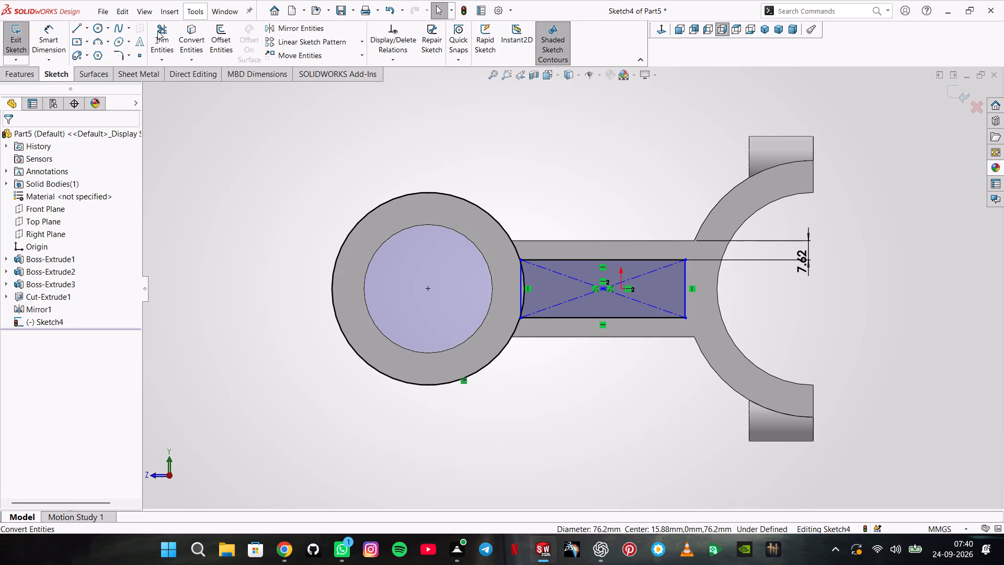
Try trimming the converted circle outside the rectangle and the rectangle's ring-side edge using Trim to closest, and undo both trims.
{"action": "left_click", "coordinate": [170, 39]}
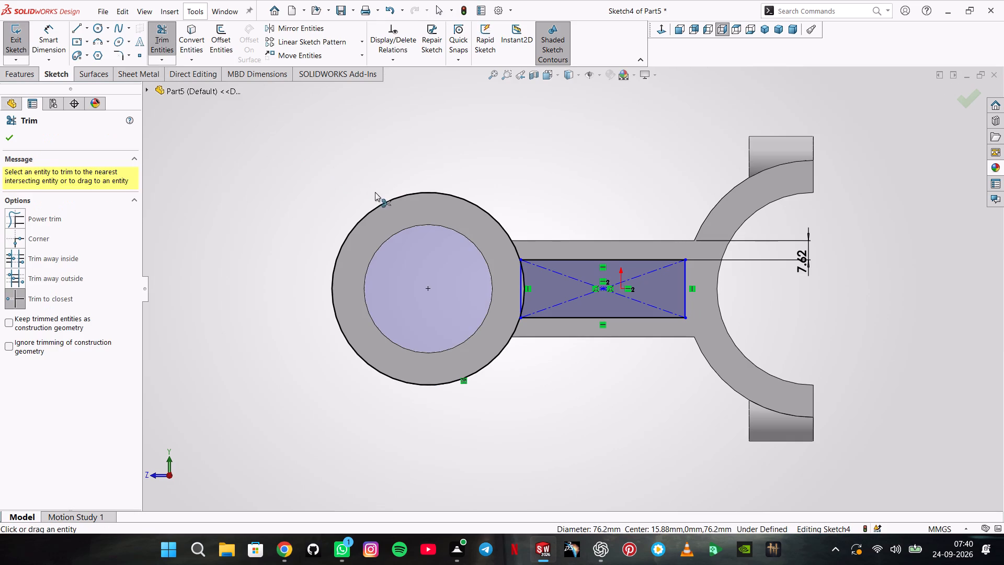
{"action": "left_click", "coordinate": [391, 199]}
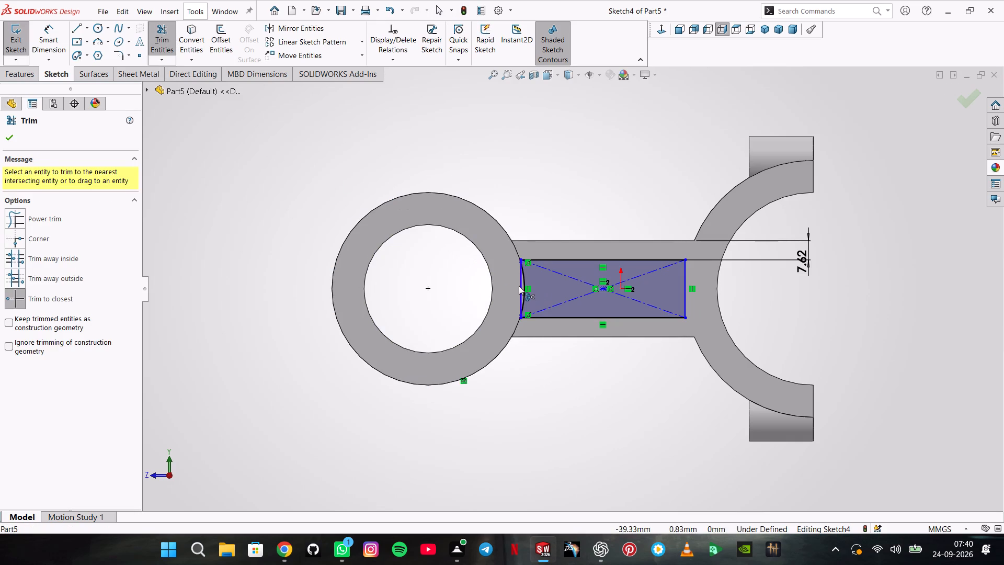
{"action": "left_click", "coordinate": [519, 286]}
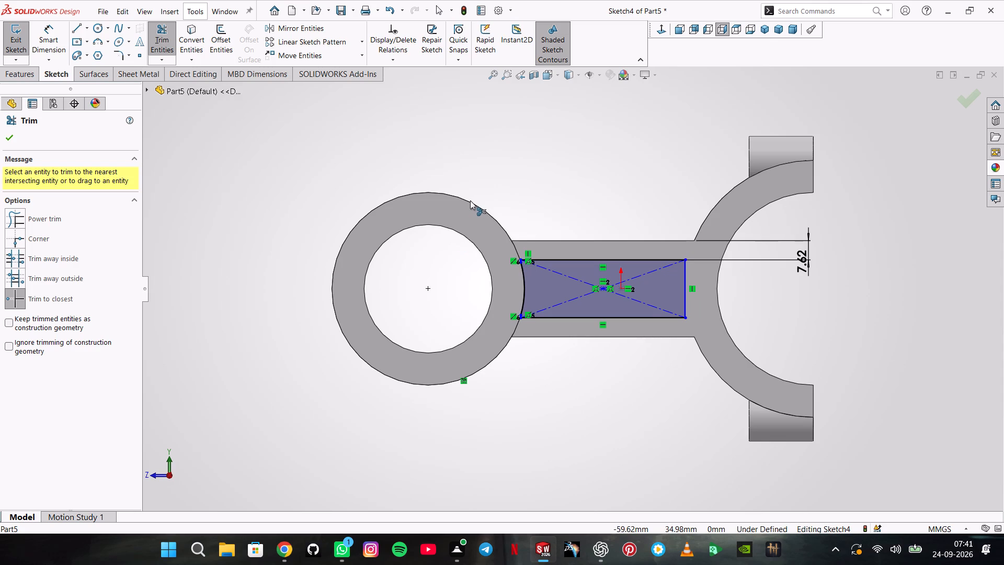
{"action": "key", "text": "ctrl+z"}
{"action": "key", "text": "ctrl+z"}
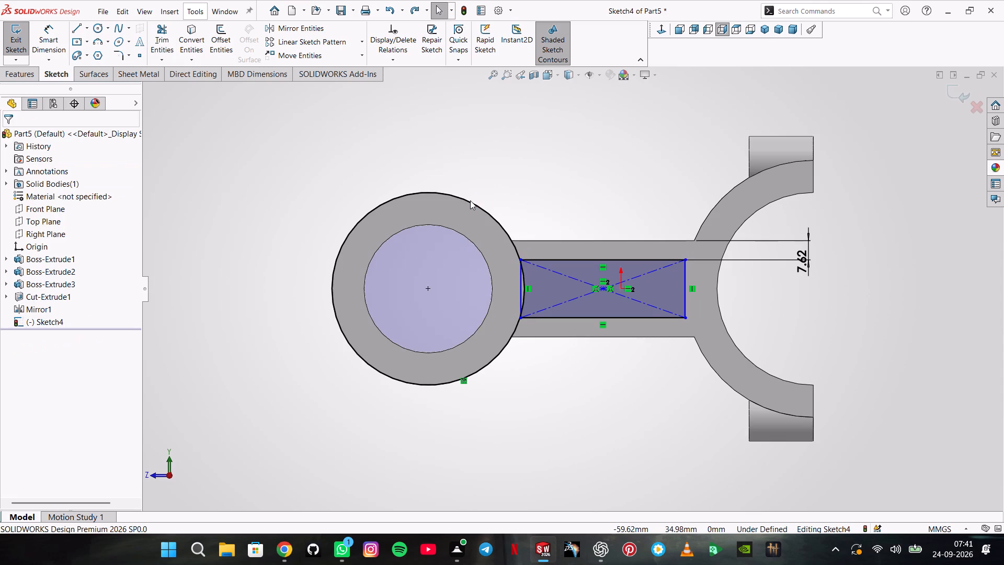
Add a Coincident relation between the rectangle's upper ring-side corner and the converted bore ring circle.
{"action": "scroll", "coordinate": [540, 243], "scroll_direction": "down", "scroll_amount": 5}
{"action": "scroll", "coordinate": [497, 295], "scroll_direction": "down", "scroll_amount": 3}
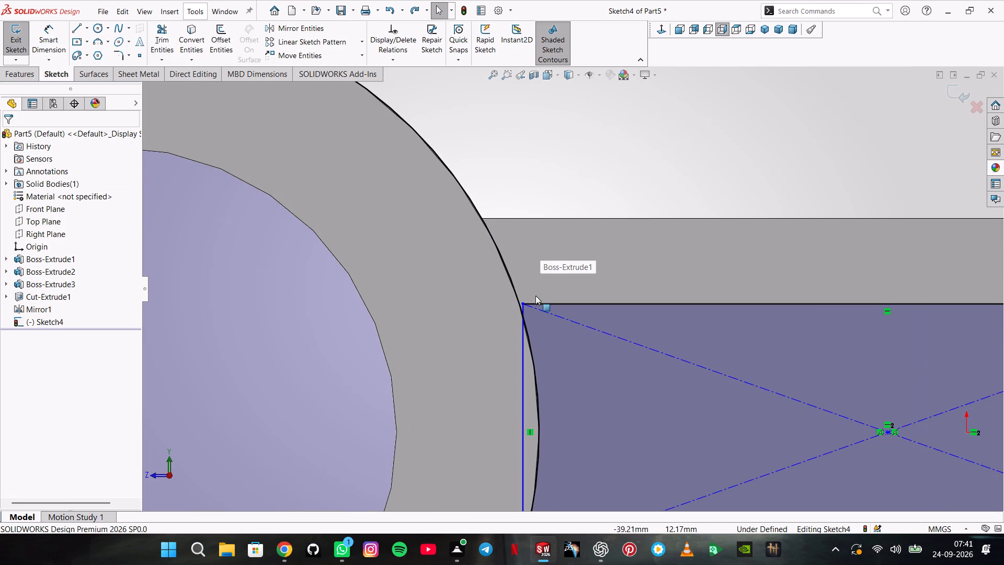
{"action": "key", "text": "Escape"}
{"action": "left_click", "coordinate": [523, 304]}
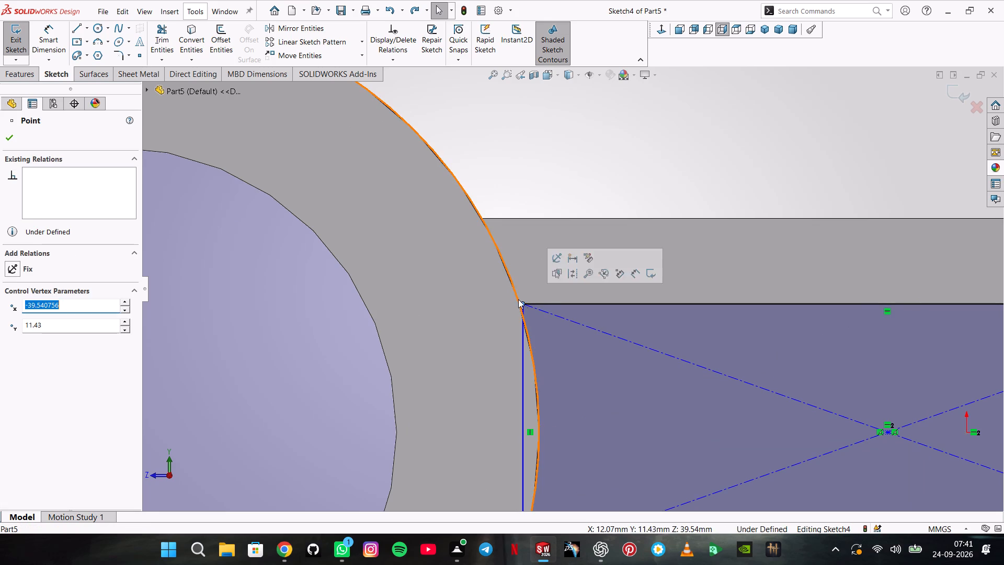
{"action": "left_click", "coordinate": [516, 298], "text": "ctrl"}
{"action": "left_click", "coordinate": [564, 251]}
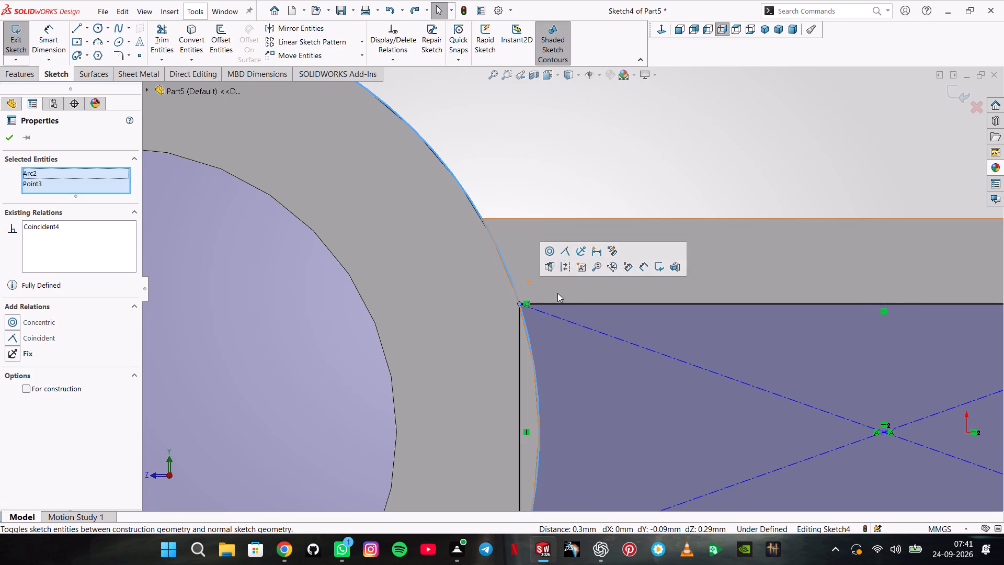
Add a Coincident relation between the rectangle's lower ring-side corner and the converted bore ring circle.
{"action": "scroll", "coordinate": [557, 293], "scroll_direction": "up", "scroll_amount": 7}
{"action": "scroll", "coordinate": [558, 351], "scroll_direction": "down", "scroll_amount": 9}
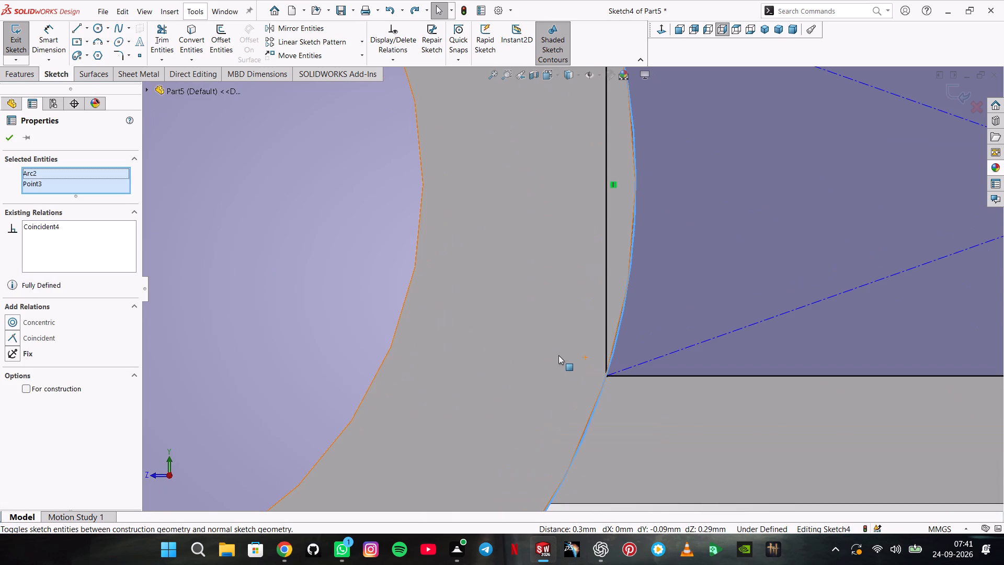
{"action": "left_click", "coordinate": [549, 335]}
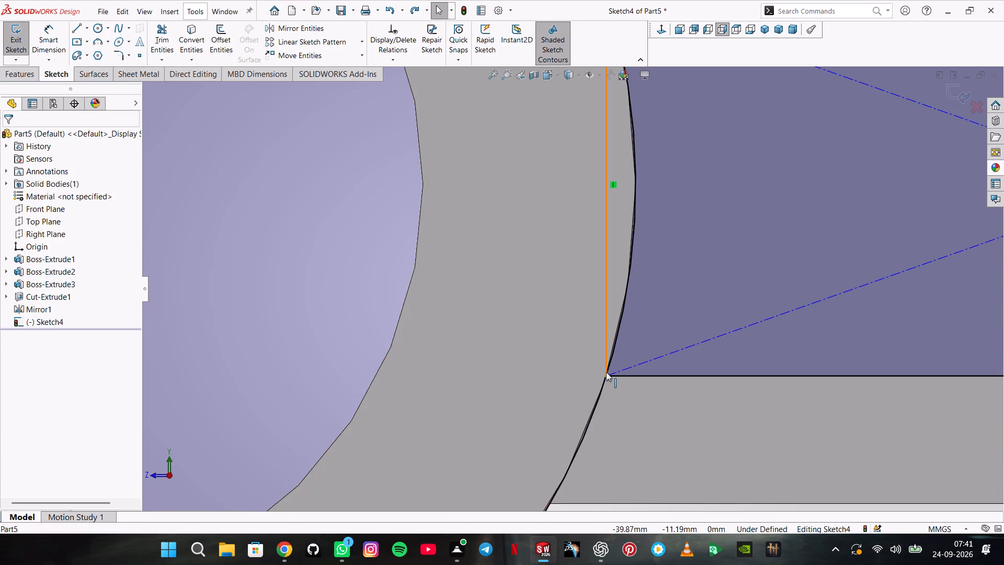
{"action": "scroll", "coordinate": [601, 368], "scroll_direction": "down", "scroll_amount": 6, "text": "ctrl"}
{"action": "left_click", "coordinate": [602, 351], "text": "ctrl"}
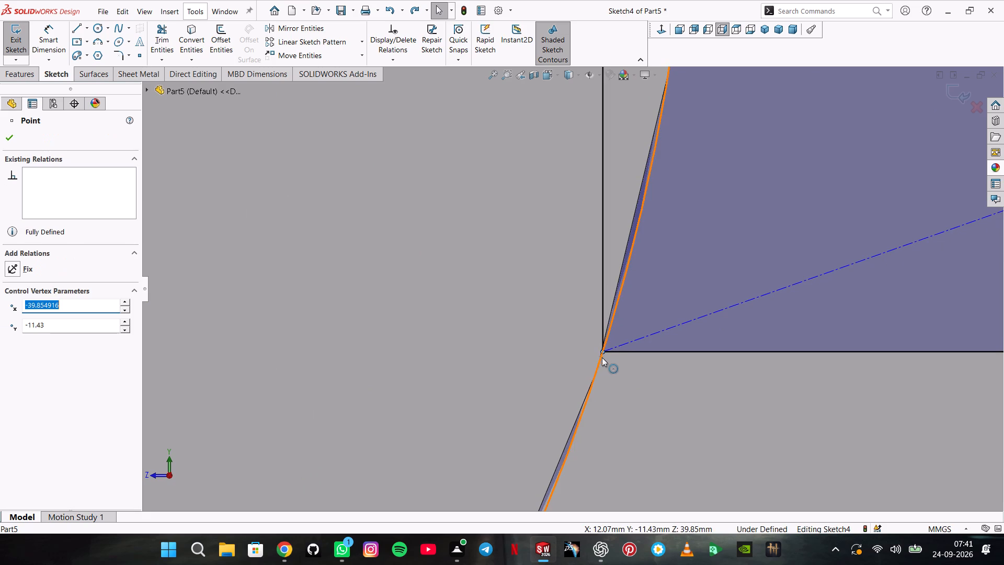
{"action": "left_click", "coordinate": [597, 365], "text": "ctrl"}
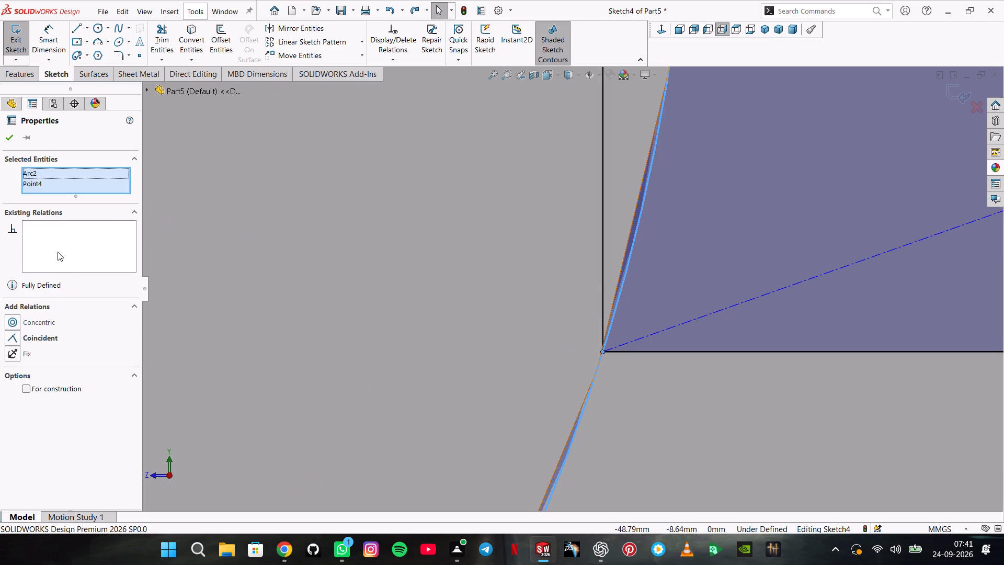
{"action": "left_click", "coordinate": [38, 338]}
{"action": "scroll", "coordinate": [401, 245], "scroll_direction": "up", "scroll_amount": 6}
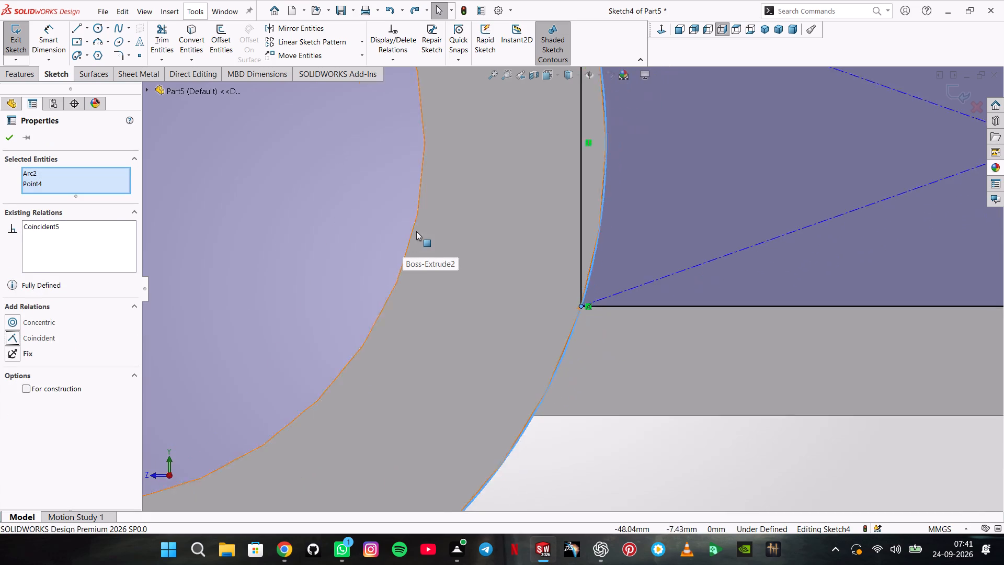
{"action": "scroll", "coordinate": [416, 231], "scroll_direction": "up", "scroll_amount": 11}
{"action": "scroll", "coordinate": [581, 205], "scroll_direction": "down", "scroll_amount": 4}
{"action": "scroll", "coordinate": [610, 242], "scroll_direction": "down", "scroll_amount": 2}
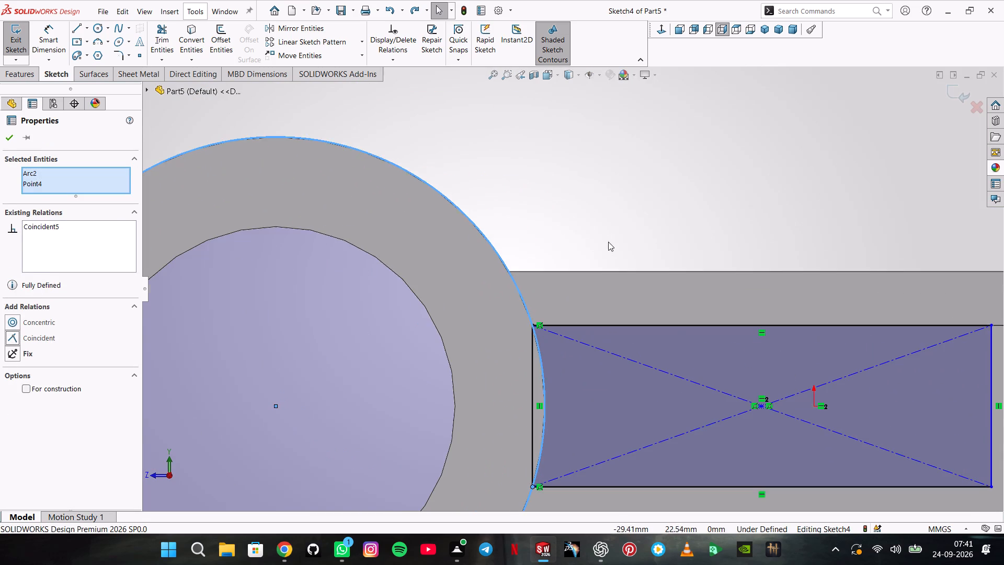
{"action": "key", "text": "Escape"}
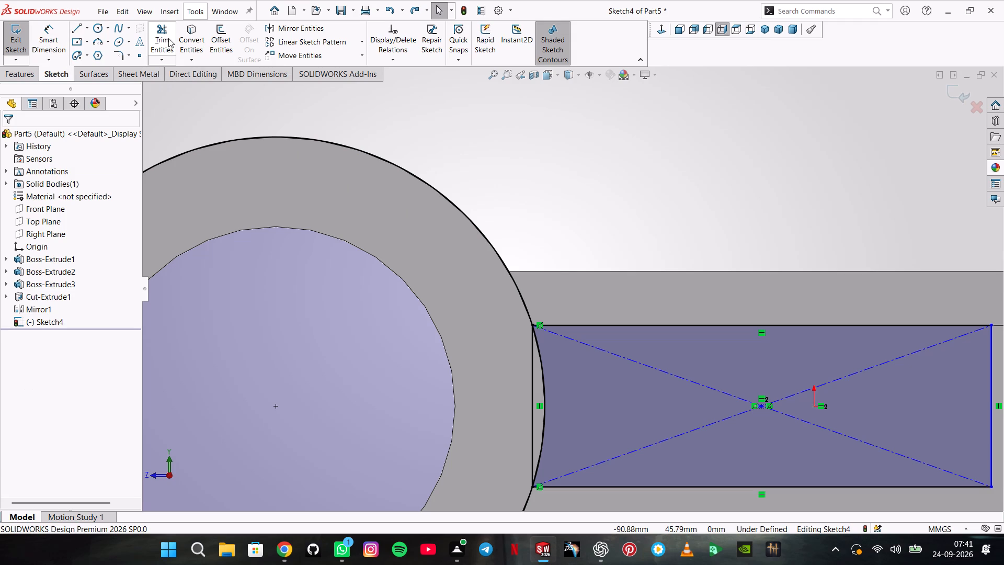
Trim away the part of the converted circle outside the rectangle using Trim to closest.
{"action": "left_click", "coordinate": [168, 38]}
{"action": "left_click", "coordinate": [271, 135]}
{"action": "scroll", "coordinate": [277, 143], "scroll_direction": "up", "scroll_amount": 4}
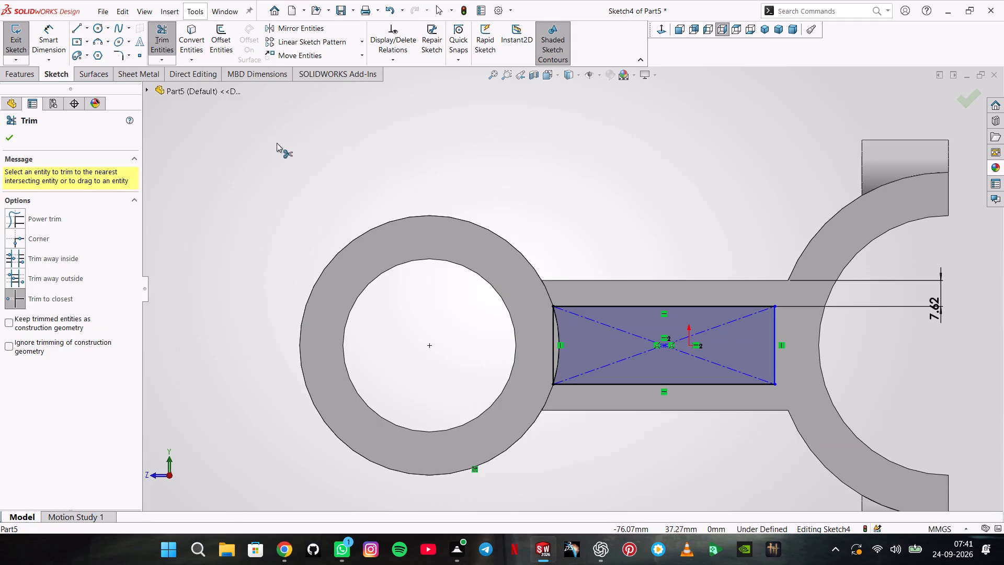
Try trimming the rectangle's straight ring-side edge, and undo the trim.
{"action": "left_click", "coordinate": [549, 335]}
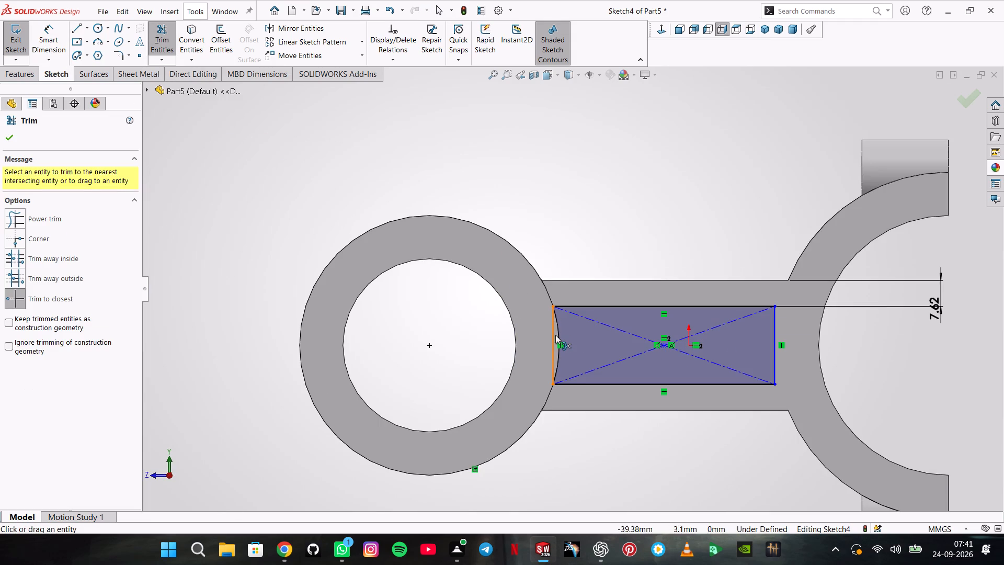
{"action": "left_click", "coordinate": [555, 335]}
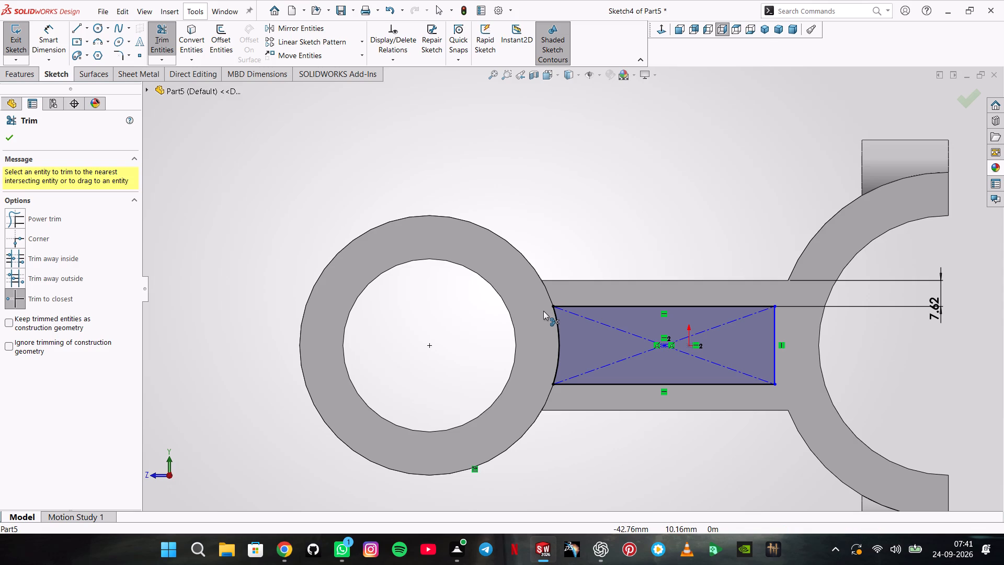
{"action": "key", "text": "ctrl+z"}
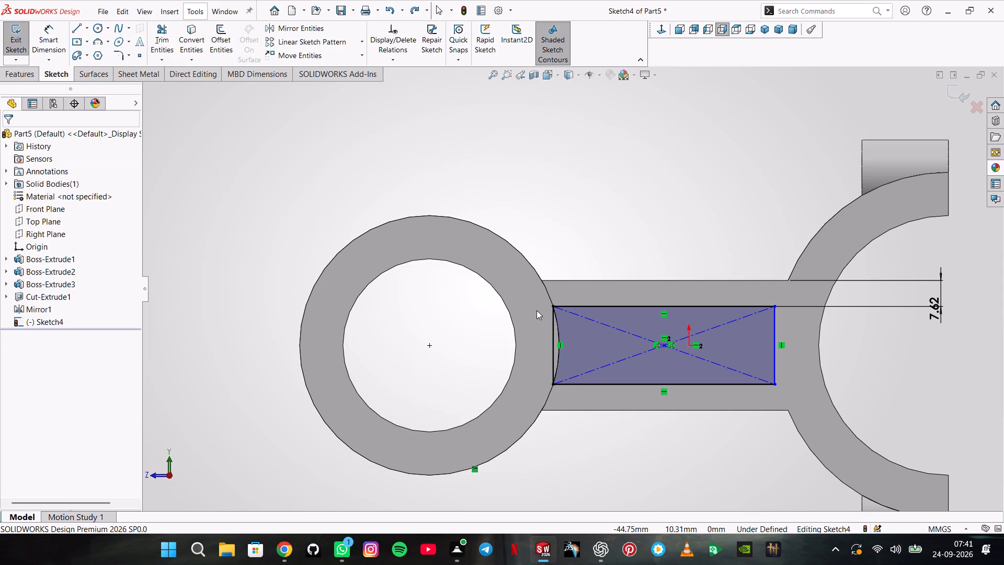
Turn the rectangle's straight ring-side edge into construction geometry.
{"action": "right_click", "coordinate": [556, 333]}
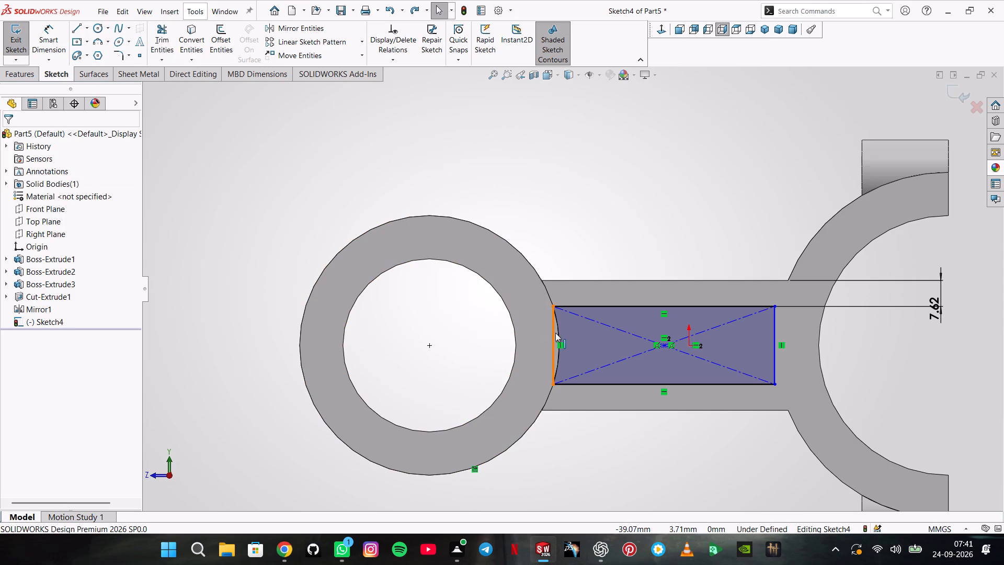
{"action": "left_click", "coordinate": [584, 314]}
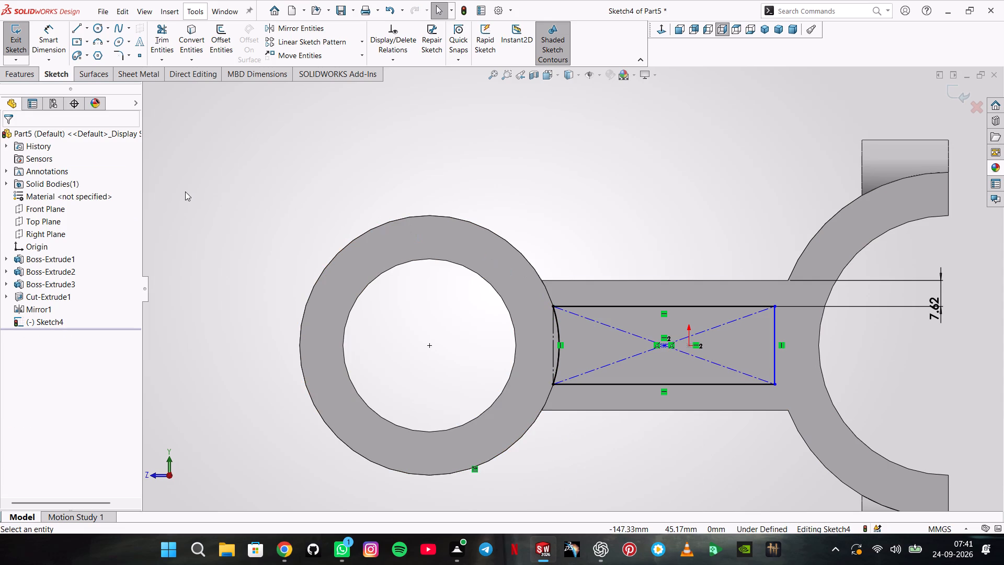
Cut-extrude the web recess profile with a Blind depth of 6.35 mm.
{"action": "left_click", "coordinate": [13, 77]}
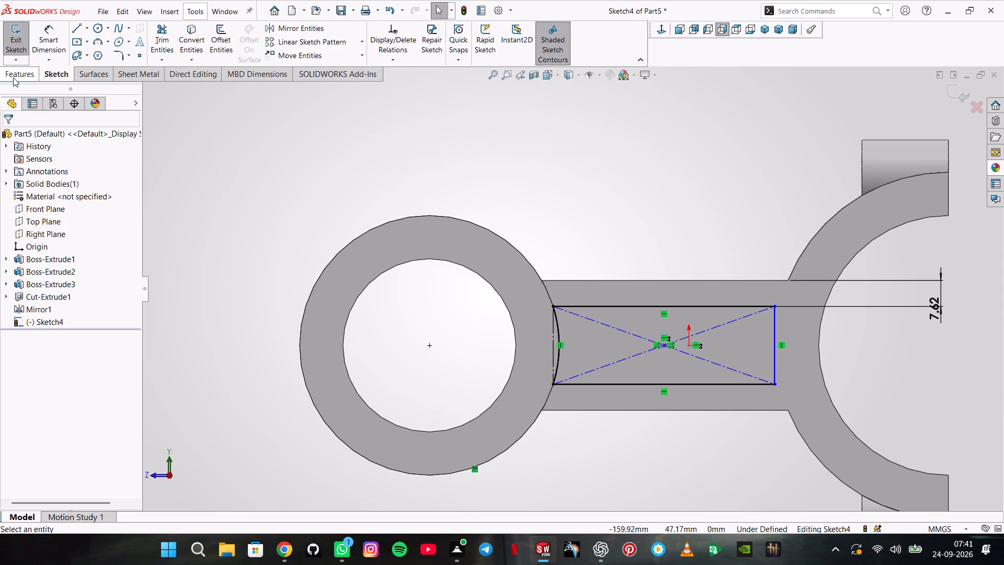
{"action": "left_click", "coordinate": [202, 32]}
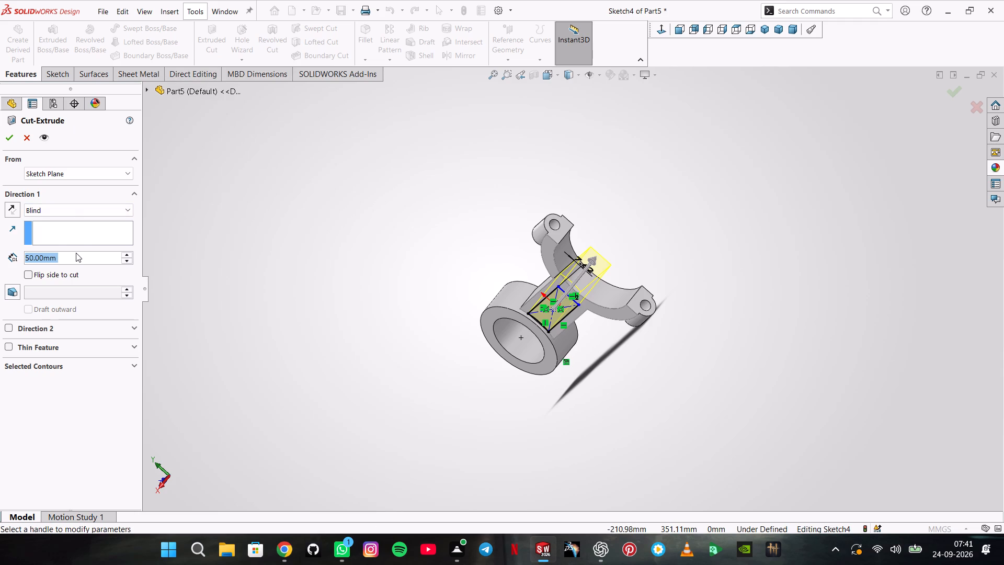
{"action": "type", "text": "6.35"}
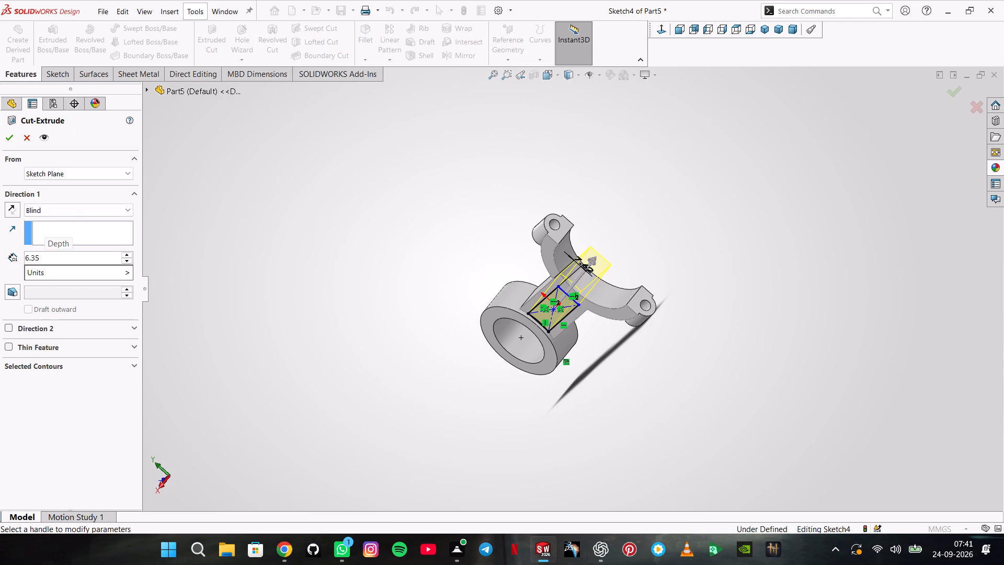
{"action": "key", "text": "Return"}
{"action": "key", "text": "Return"}
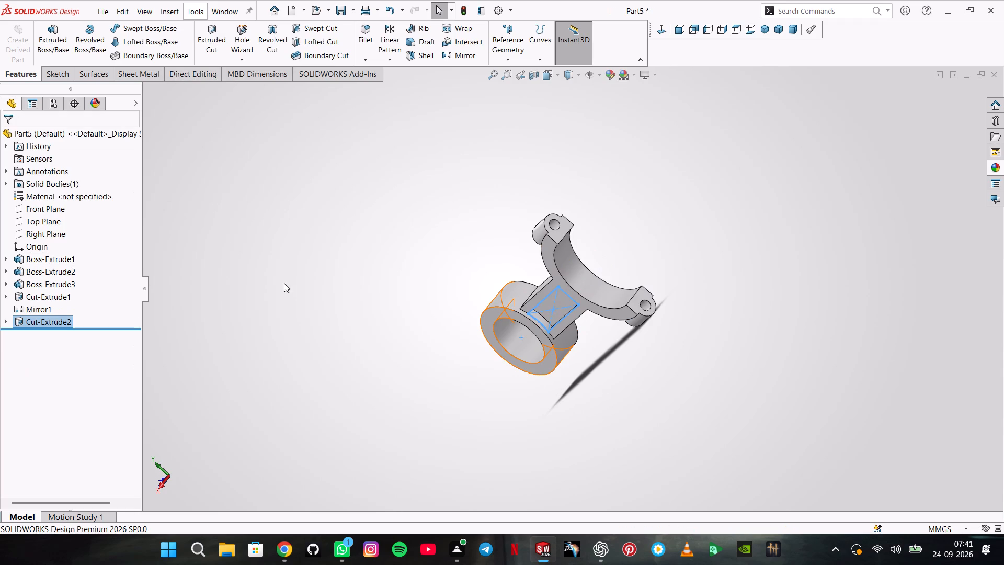
Mirror the web recess cut about the Right Plane onto the web's opposite face.
{"action": "middle_click_drag", "start_coordinate": [298, 273], "coordinate": [328, 263]}
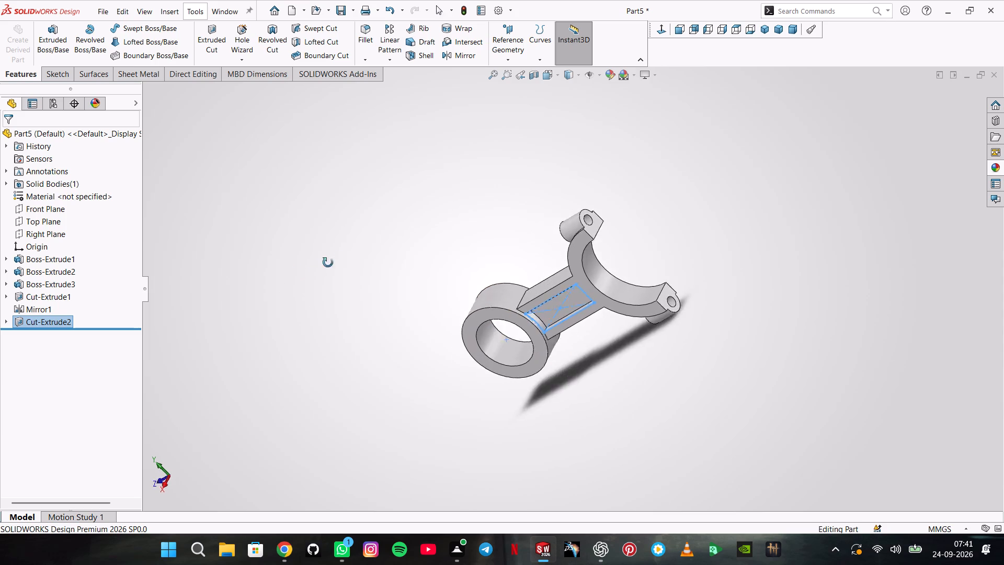
{"action": "middle_click_drag", "start_coordinate": [328, 263], "coordinate": [389, 247]}
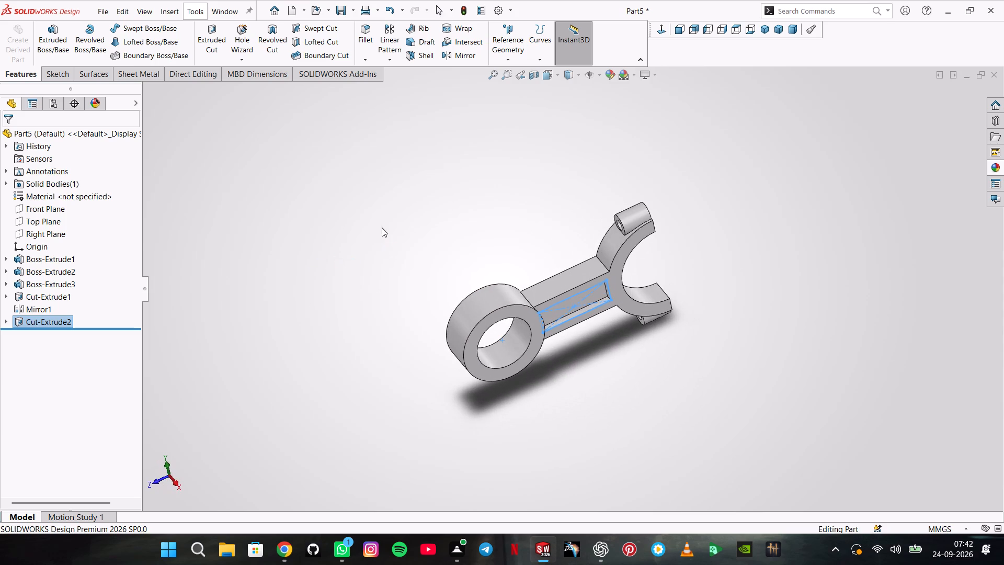
{"action": "left_click", "coordinate": [472, 56]}
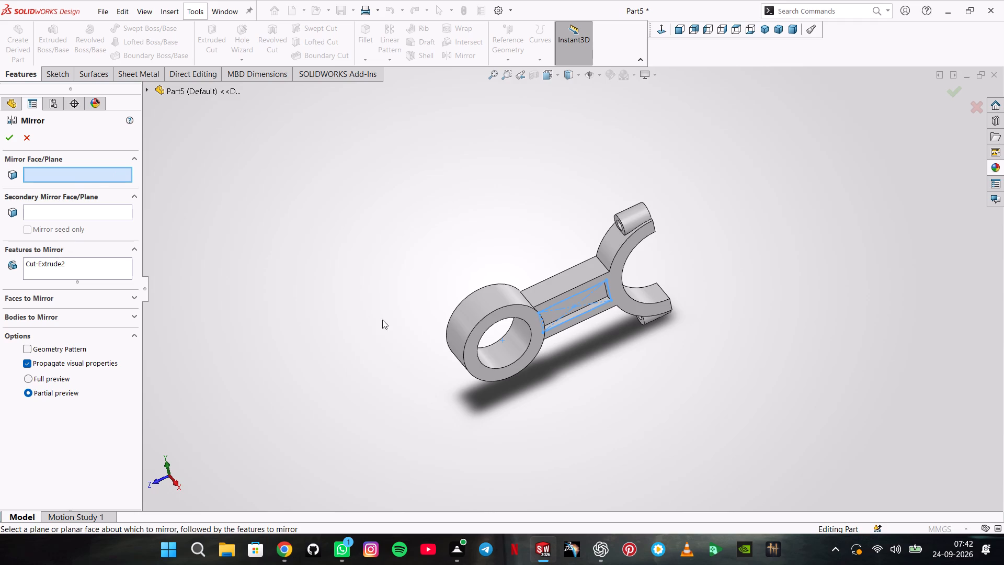
{"action": "left_click", "coordinate": [147, 88]}
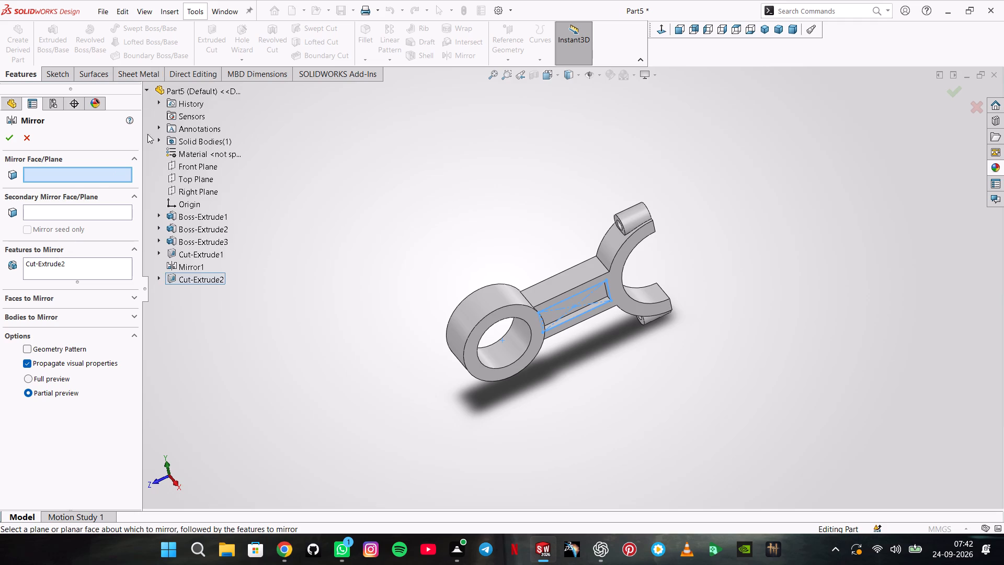
{"action": "left_click", "coordinate": [177, 191]}
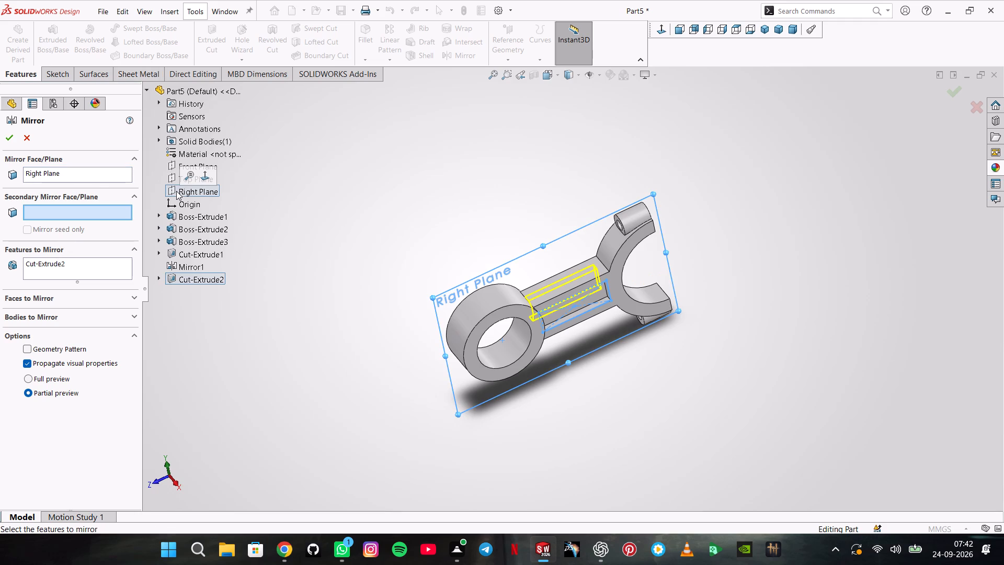
{"action": "left_click", "coordinate": [5, 142]}
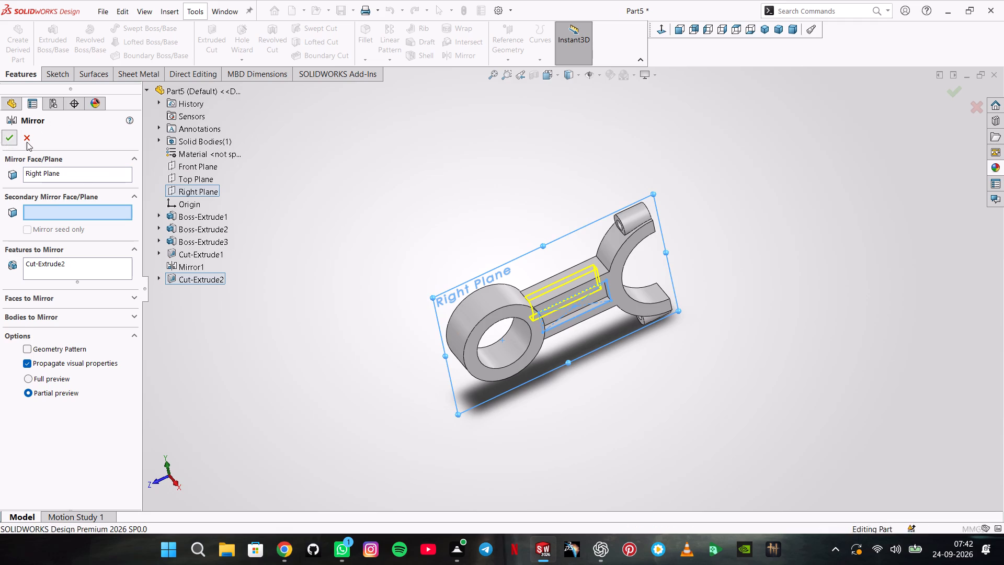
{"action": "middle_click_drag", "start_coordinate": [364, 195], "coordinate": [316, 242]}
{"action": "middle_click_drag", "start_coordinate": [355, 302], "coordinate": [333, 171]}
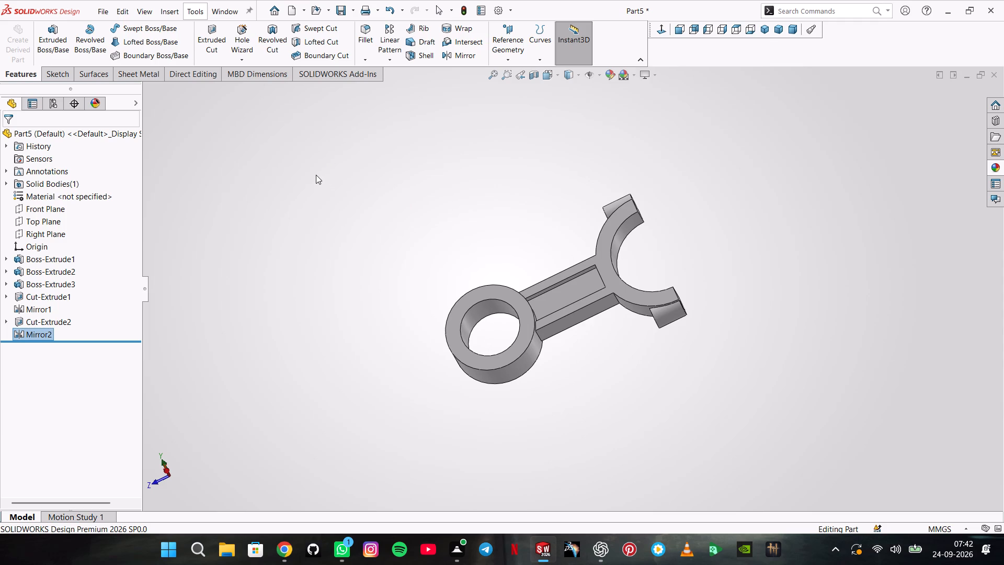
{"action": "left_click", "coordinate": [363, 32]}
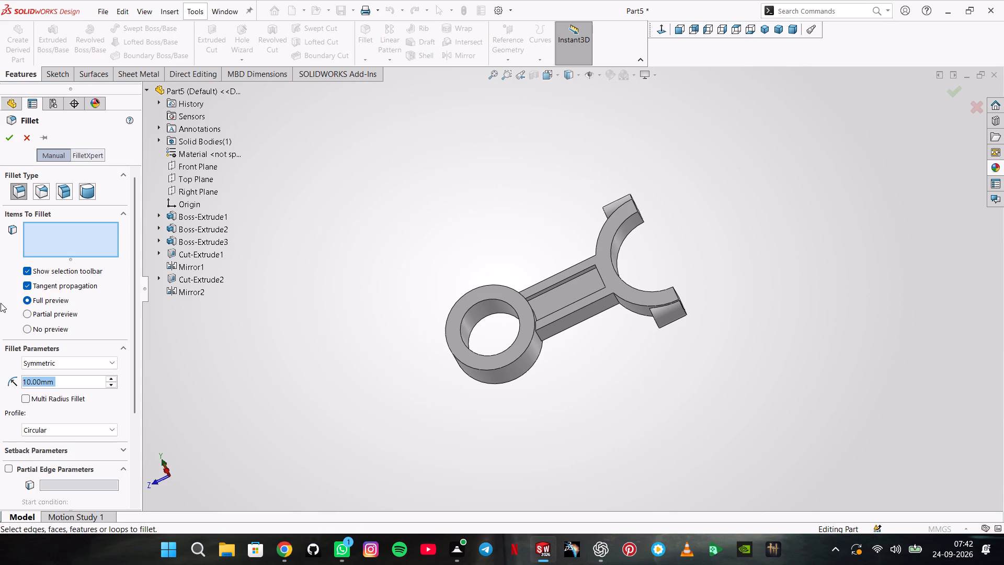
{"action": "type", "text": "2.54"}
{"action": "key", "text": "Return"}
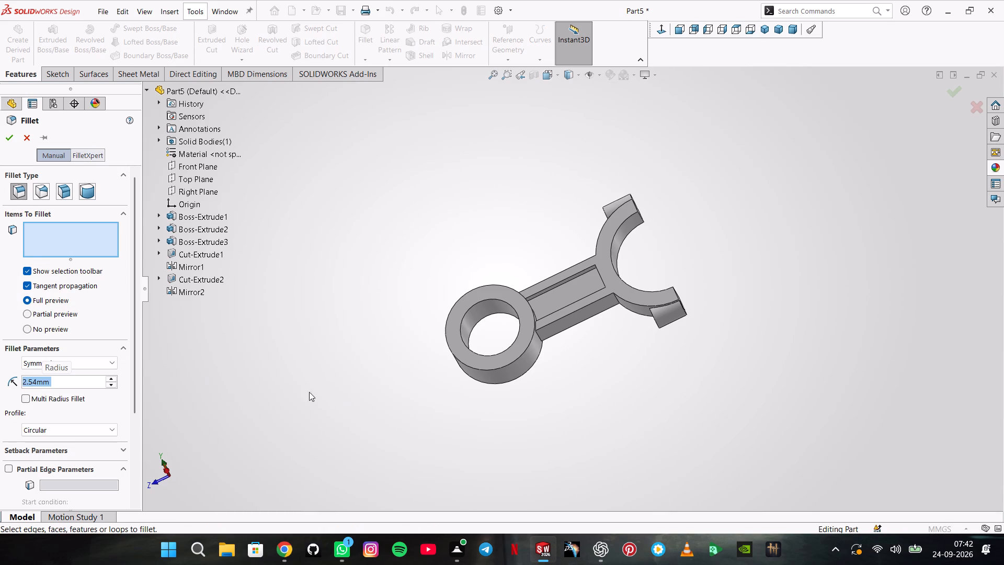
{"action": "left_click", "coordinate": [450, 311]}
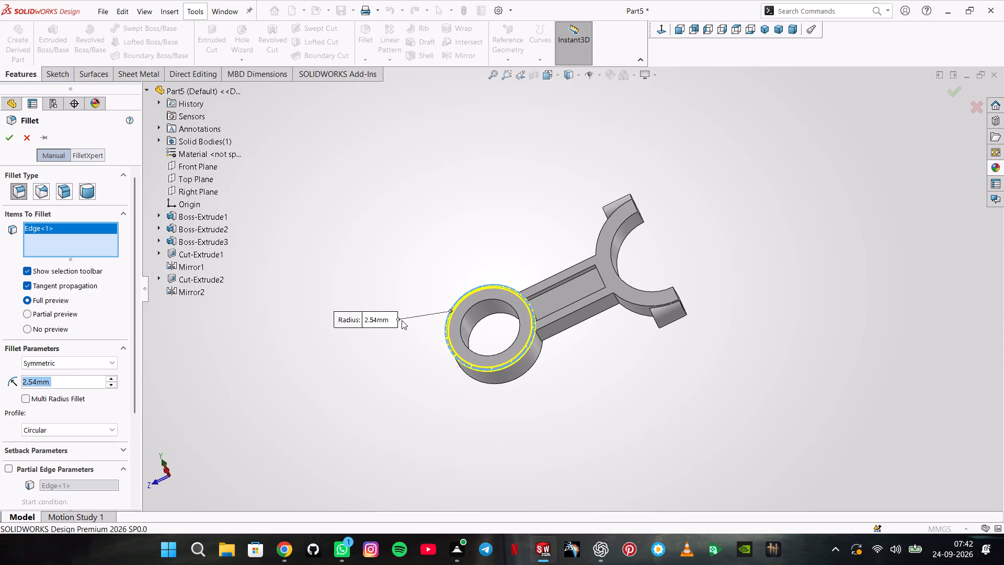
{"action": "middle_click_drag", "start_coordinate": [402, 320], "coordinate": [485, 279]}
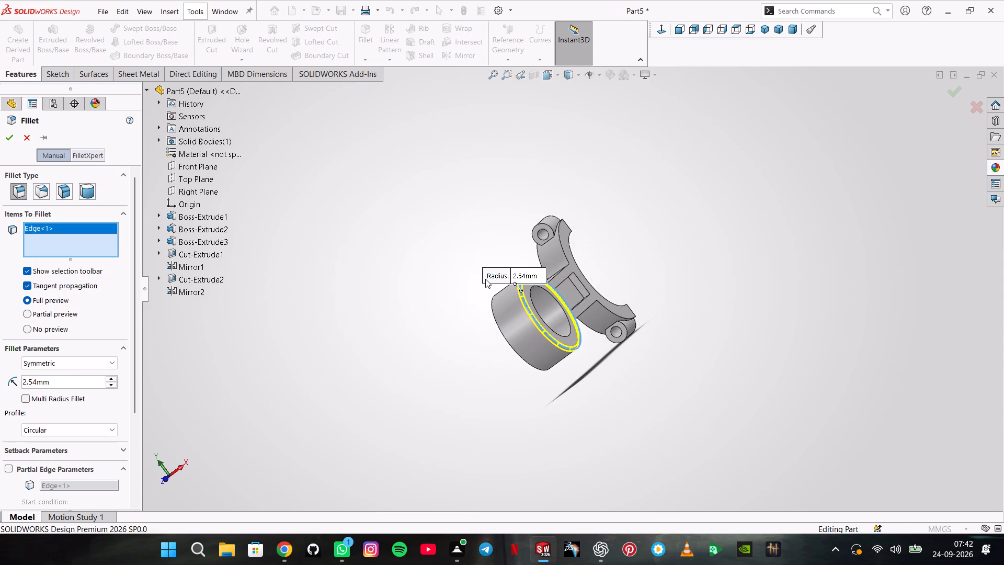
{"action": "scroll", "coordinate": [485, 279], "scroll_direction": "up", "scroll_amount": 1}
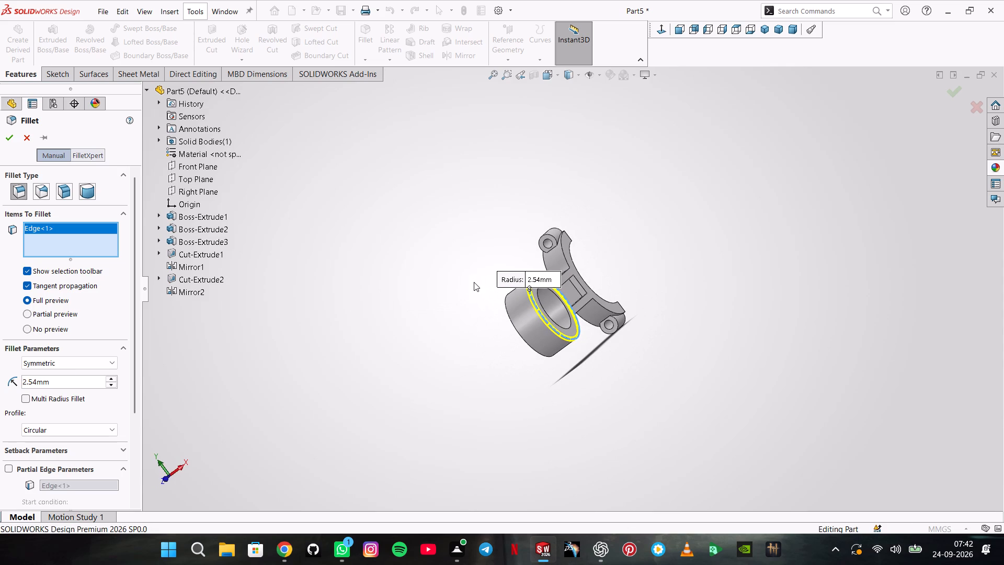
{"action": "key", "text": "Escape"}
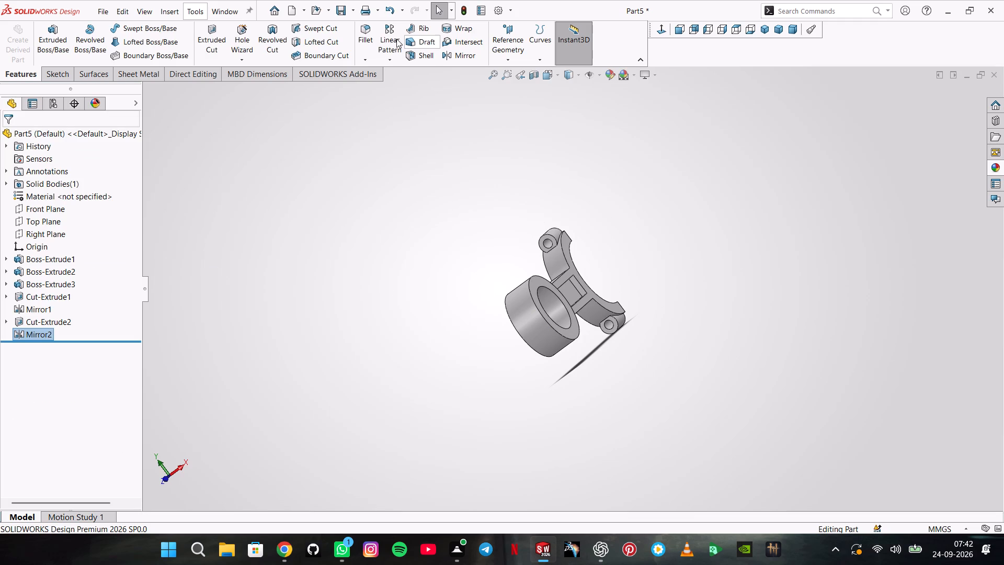
Begin a 2.54 mm fillet on both end faces of the bore ring and the floor faces of both web recesses.
{"action": "left_click", "coordinate": [370, 34]}
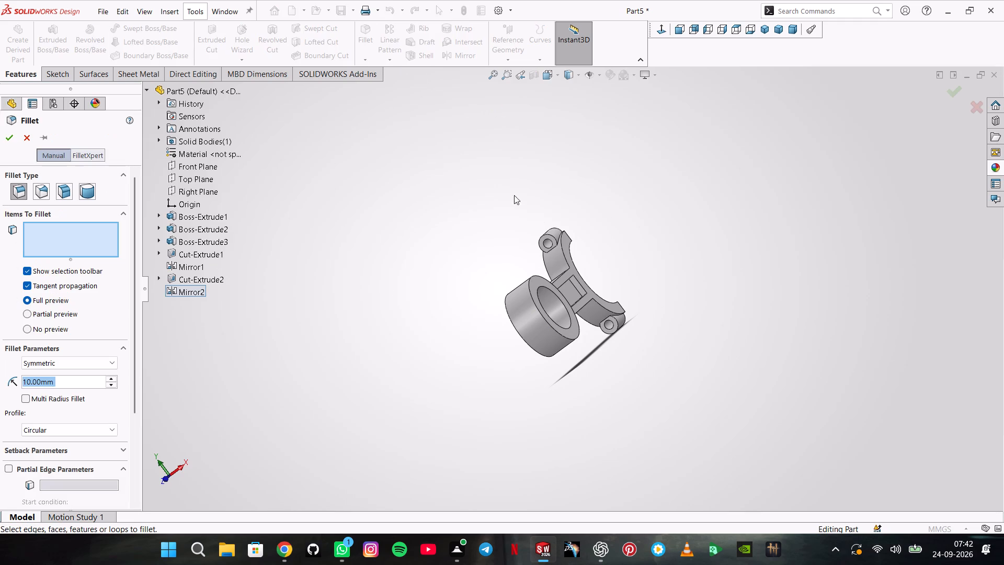
{"action": "left_click", "coordinate": [539, 279]}
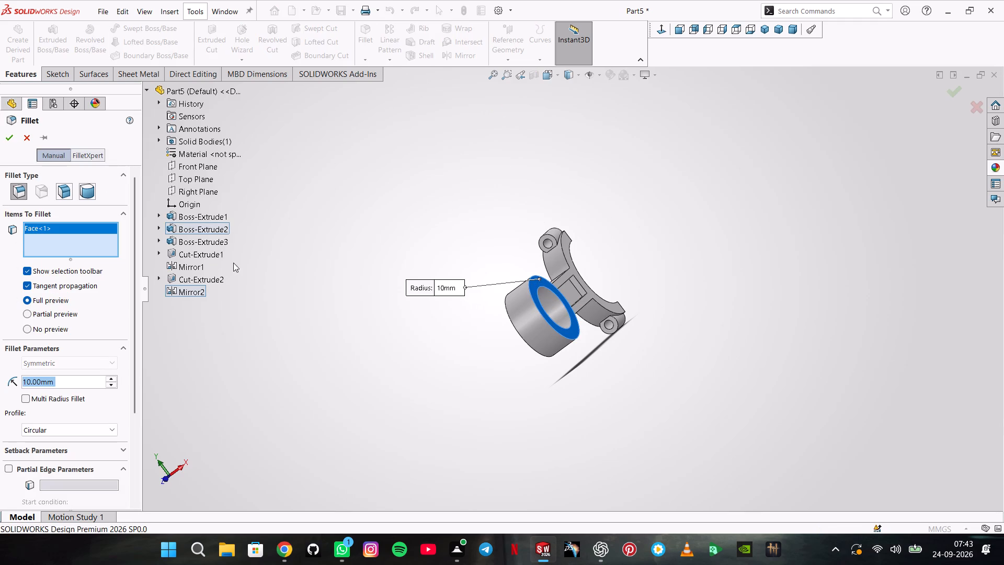
{"action": "type", "text": "2.54"}
{"action": "key", "text": "Return"}
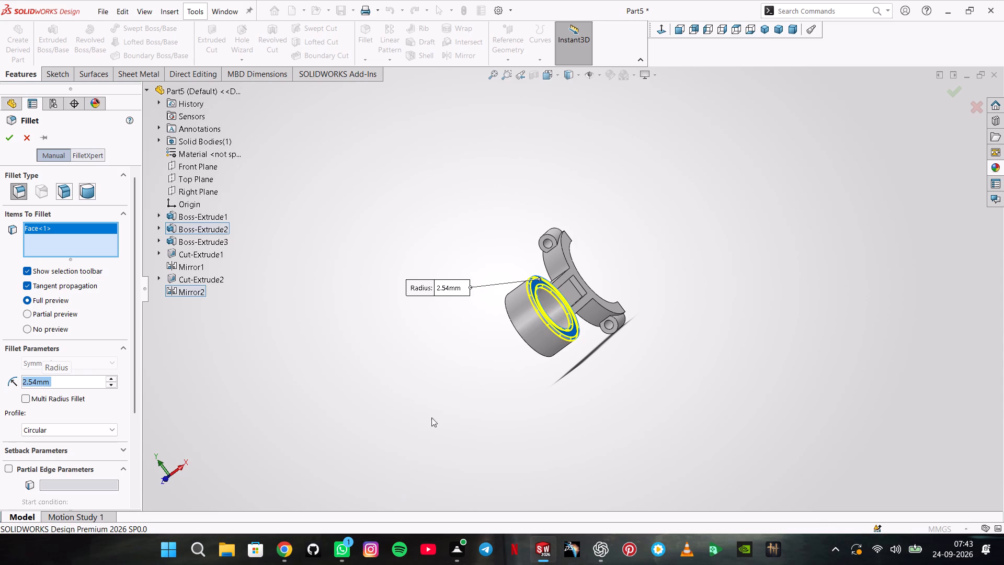
{"action": "middle_click_drag", "start_coordinate": [435, 369], "coordinate": [516, 324]}
{"action": "left_click", "coordinate": [575, 285]}
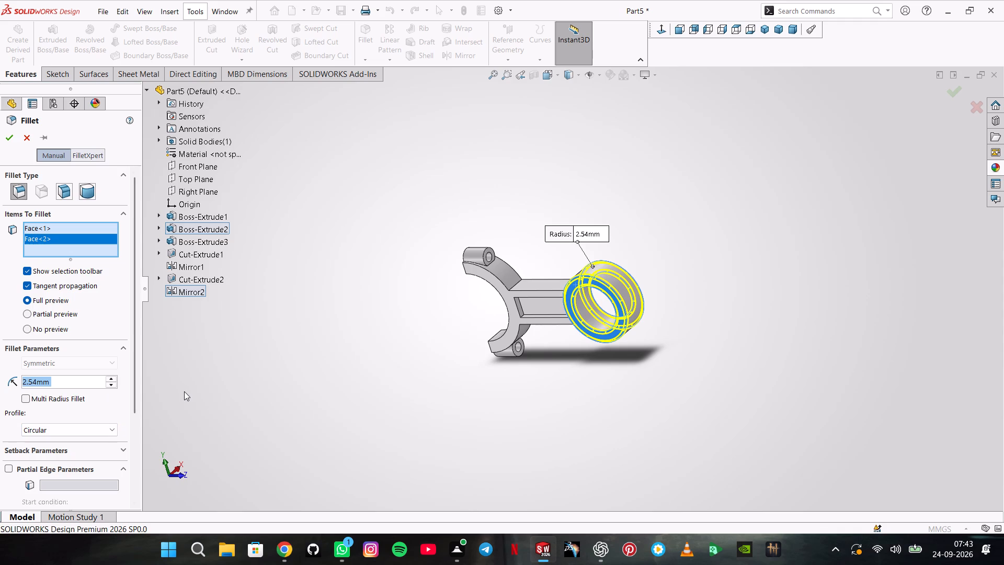
{"action": "left_click", "coordinate": [544, 306]}
{"action": "middle_click_drag", "start_coordinate": [555, 257], "coordinate": [491, 415]}
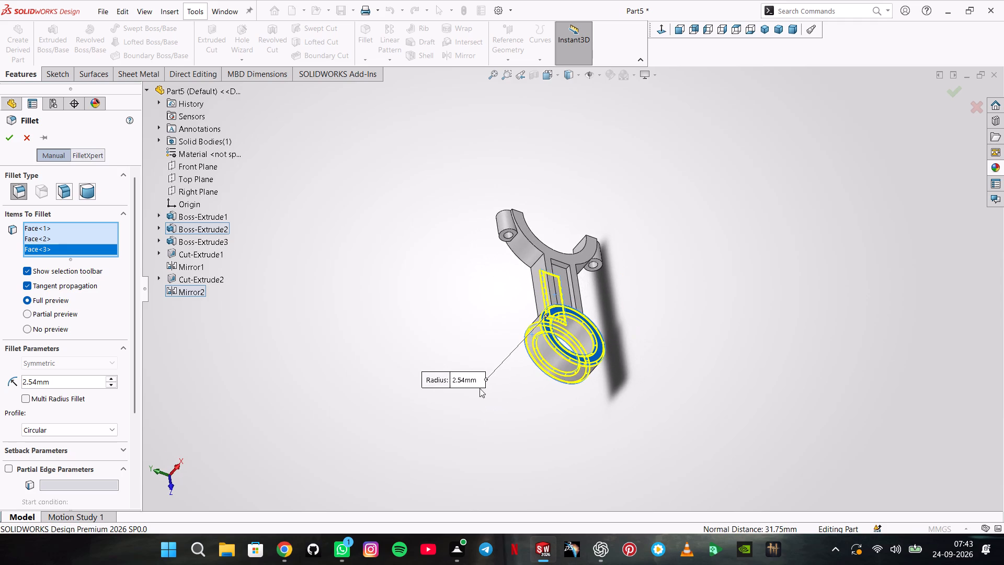
{"action": "left_click", "coordinate": [562, 273]}
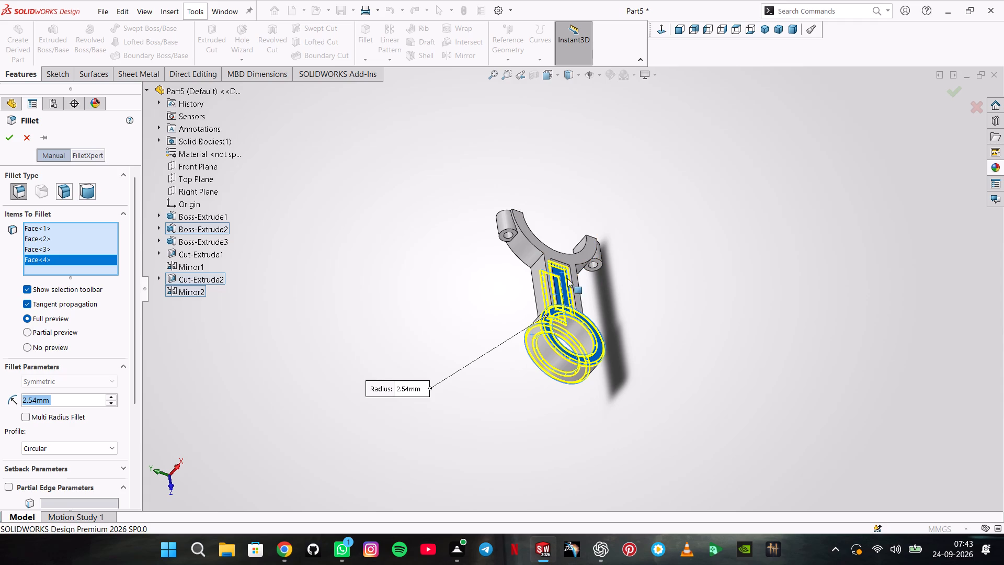
Add the four edges where the web's outer sides meet the bore ring and the half ring to the 2.54 mm fillet.
{"action": "scroll", "coordinate": [533, 280], "scroll_direction": "down", "scroll_amount": 4}
{"action": "middle_click_drag", "start_coordinate": [547, 300], "coordinate": [569, 263]}
{"action": "scroll", "coordinate": [556, 283], "scroll_direction": "up", "scroll_amount": 1}
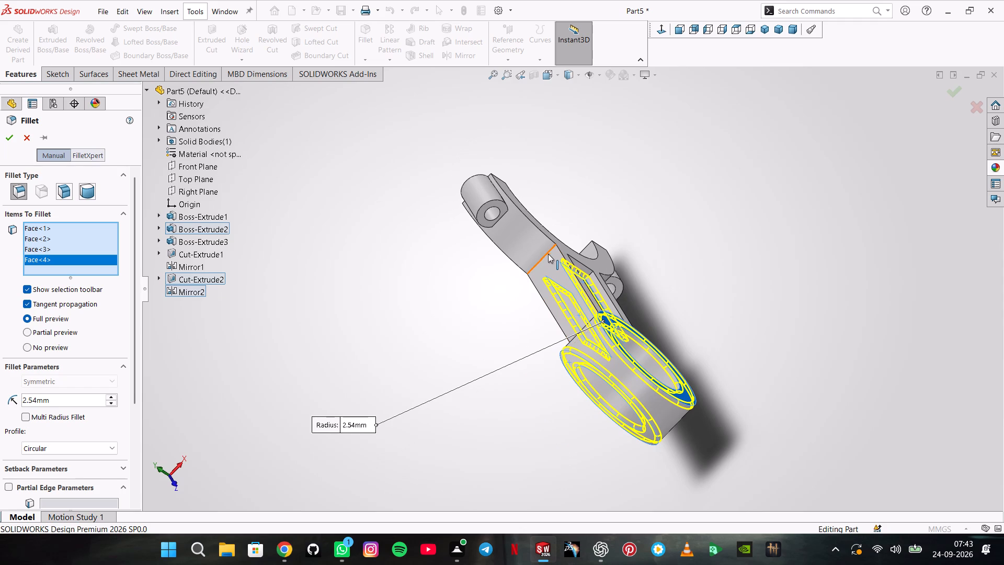
{"action": "left_click", "coordinate": [548, 254]}
{"action": "middle_click_drag", "start_coordinate": [482, 358], "coordinate": [527, 322]}
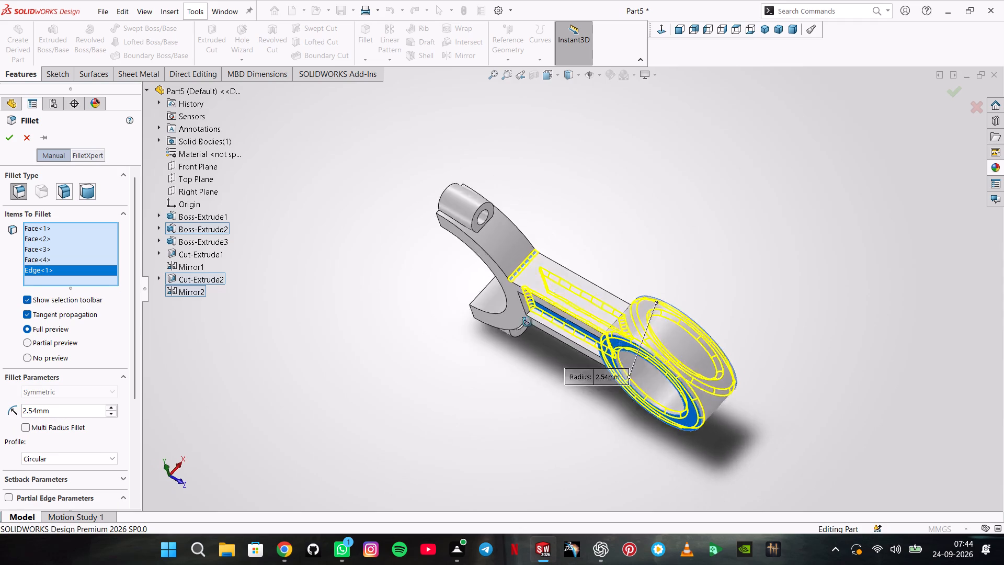
{"action": "middle_click_drag", "start_coordinate": [527, 322], "coordinate": [527, 322]}
{"action": "scroll", "coordinate": [654, 279], "scroll_direction": "down", "scroll_amount": 6}
{"action": "middle_click_drag", "start_coordinate": [600, 347], "coordinate": [614, 346]}
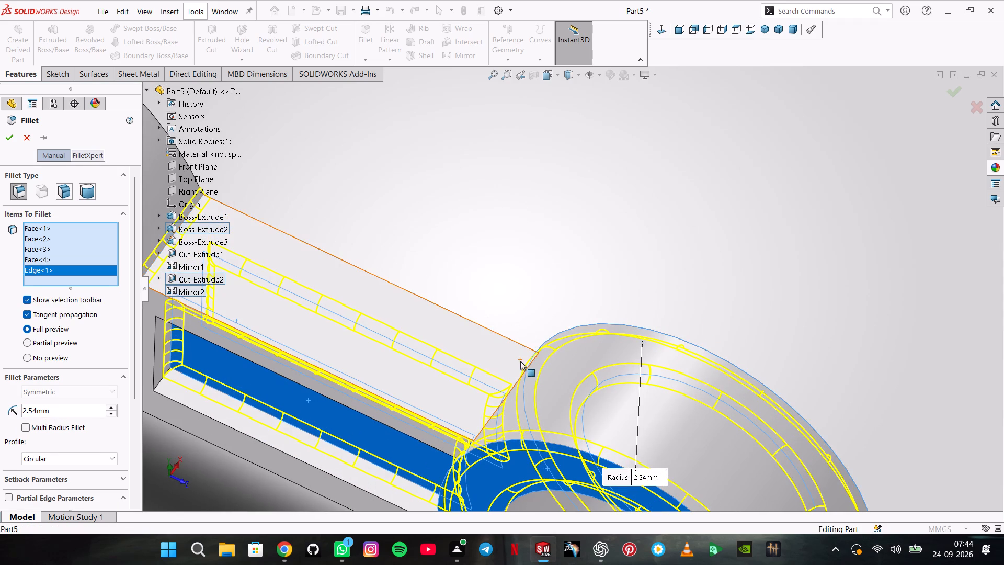
{"action": "left_click", "coordinate": [529, 365]}
{"action": "middle_click_drag", "start_coordinate": [661, 289], "coordinate": [492, 401]}
{"action": "middle_click_drag", "start_coordinate": [882, 391], "coordinate": [844, 408]}
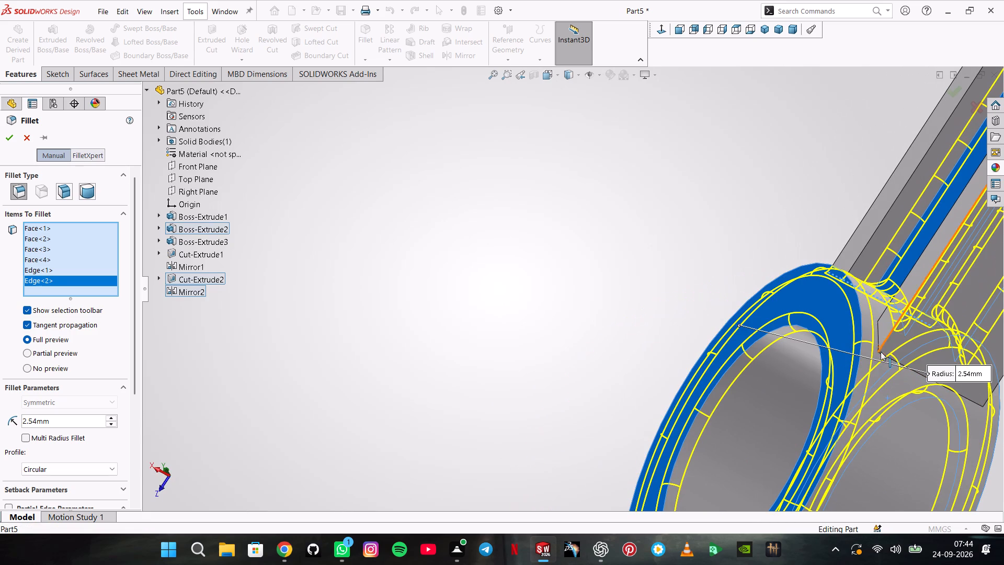
{"action": "left_click", "coordinate": [881, 354]}
{"action": "scroll", "coordinate": [896, 330], "scroll_direction": "up", "scroll_amount": 6}
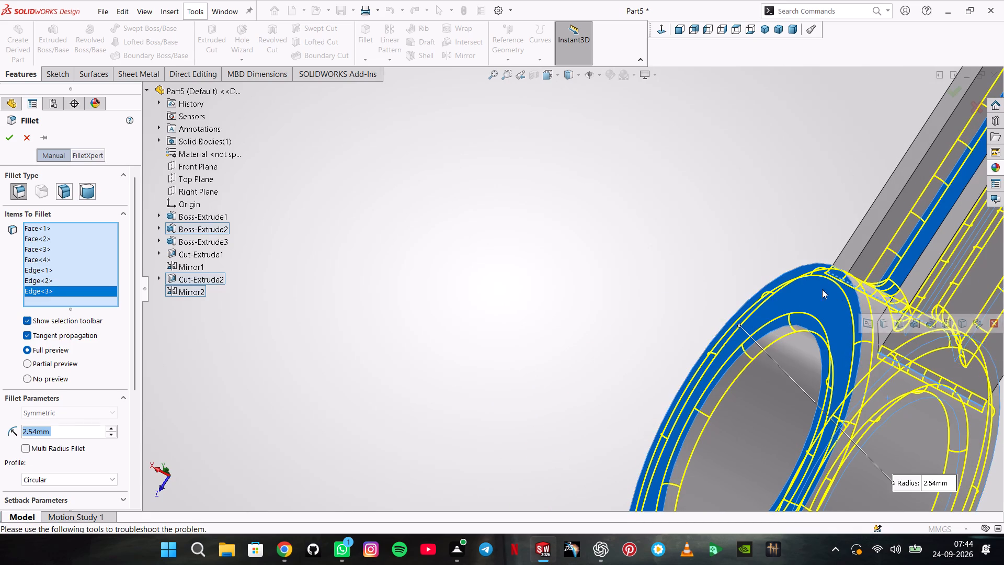
{"action": "scroll", "coordinate": [817, 251], "scroll_direction": "up", "scroll_amount": 3}
{"action": "left_click", "coordinate": [911, 164]}
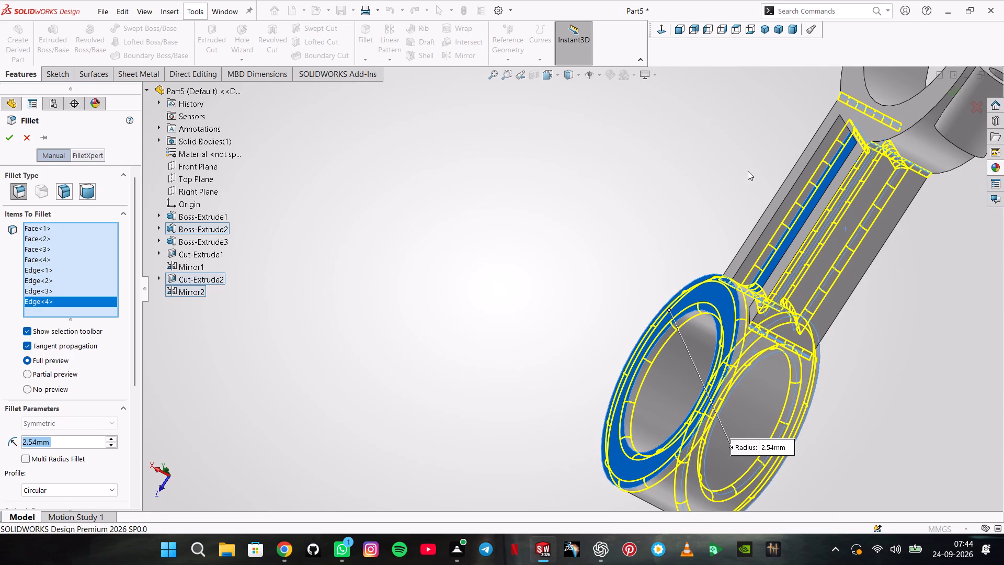
Add the original web recess's two depth-wise corner edges at the half-ring end to the fillet, without its end wall face.
{"action": "middle_click_drag", "start_coordinate": [748, 171], "coordinate": [791, 190]}
{"action": "scroll", "coordinate": [832, 157], "scroll_direction": "down", "scroll_amount": 4}
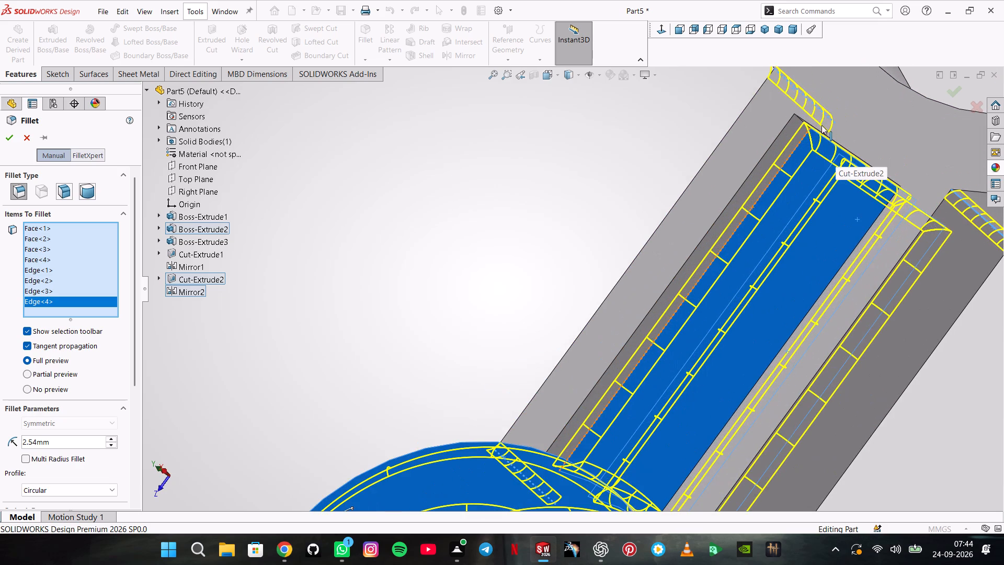
{"action": "middle_click_drag", "start_coordinate": [811, 123], "coordinate": [821, 80]}
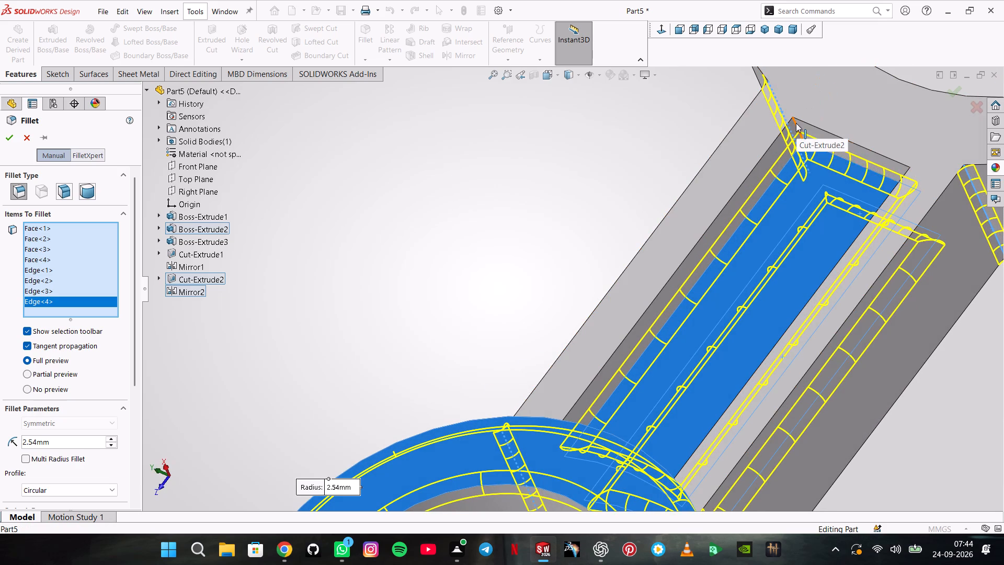
{"action": "left_click", "coordinate": [796, 123]}
{"action": "middle_click_drag", "start_coordinate": [691, 111], "coordinate": [785, 148]}
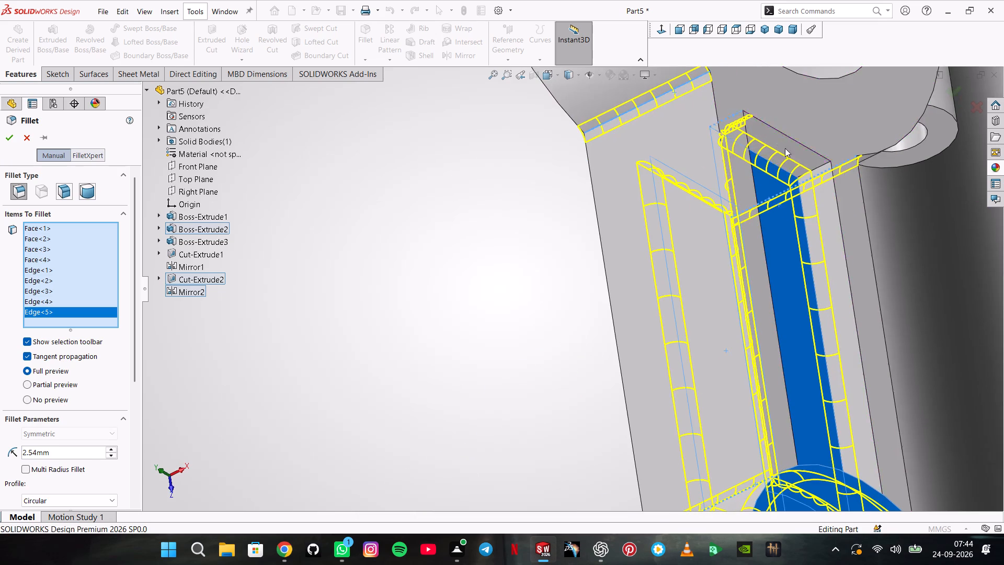
{"action": "left_click", "coordinate": [825, 162]}
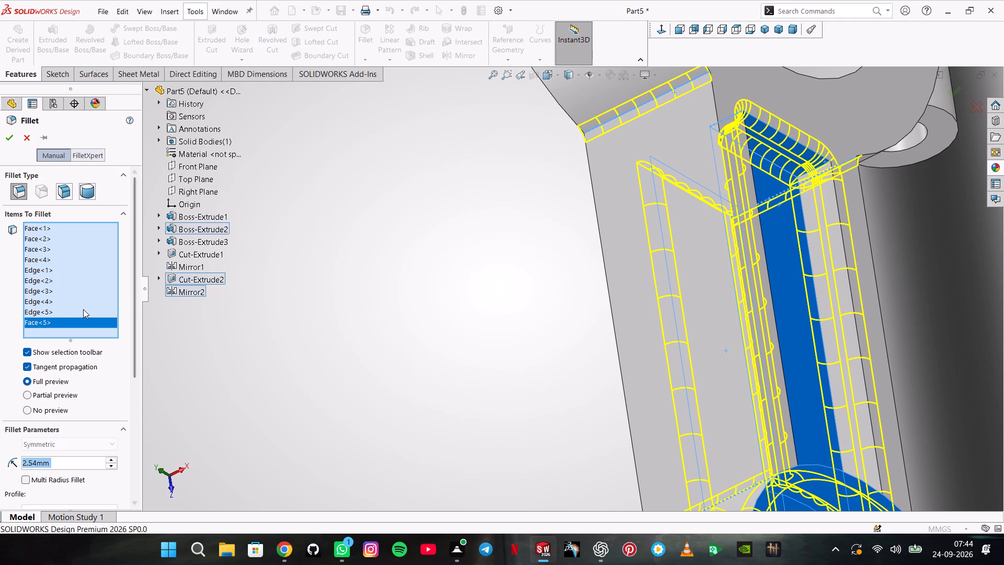
{"action": "right_click", "coordinate": [81, 323]}
{"action": "left_click", "coordinate": [89, 342]}
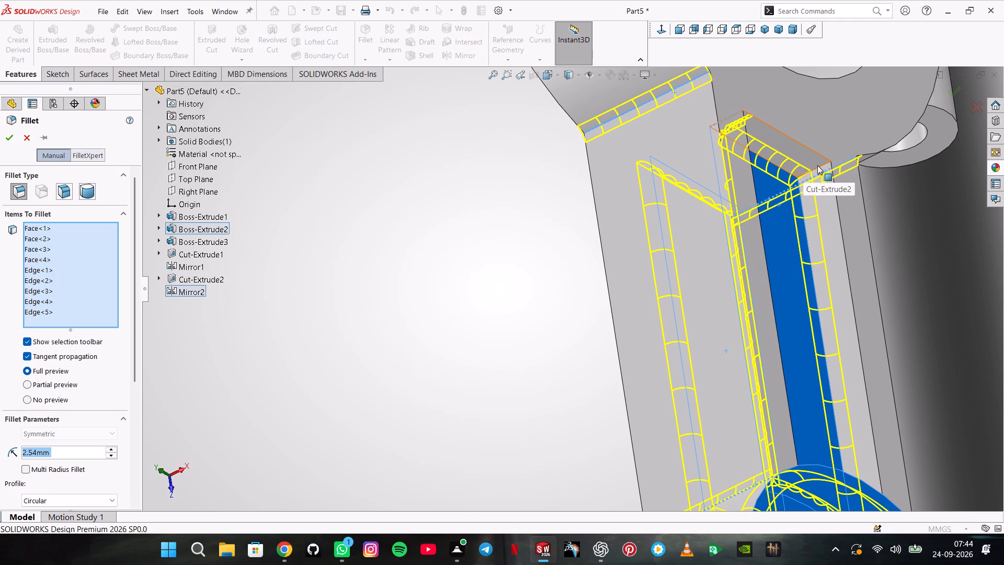
{"action": "left_click", "coordinate": [822, 166]}
Add the original web recess's two depth-wise corner edges at the bore-ring end to the fillet.
{"action": "scroll", "coordinate": [812, 218], "scroll_direction": "up", "scroll_amount": 1}
{"action": "middle_click_drag", "start_coordinate": [808, 219], "coordinate": [749, 257]}
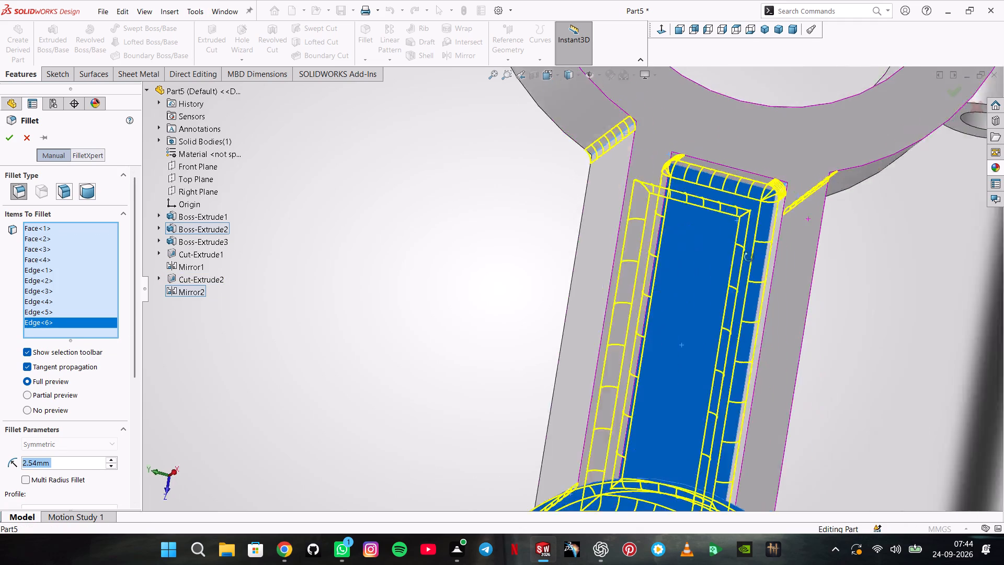
{"action": "middle_click_drag", "start_coordinate": [749, 257], "coordinate": [669, 315]}
{"action": "scroll", "coordinate": [669, 315], "scroll_direction": "up", "scroll_amount": 1}
{"action": "left_click", "coordinate": [684, 420]}
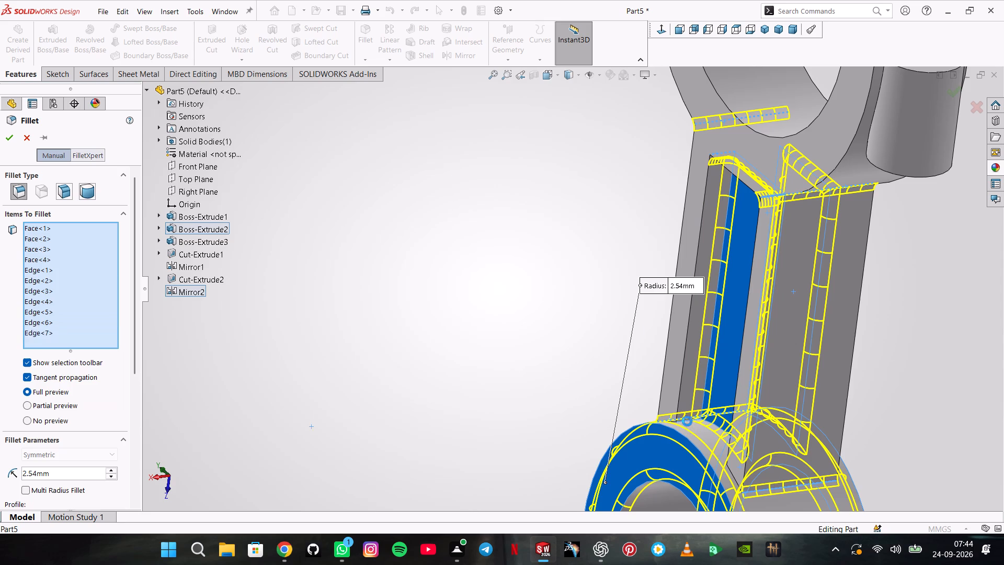
{"action": "middle_click_drag", "start_coordinate": [618, 362], "coordinate": [698, 392]}
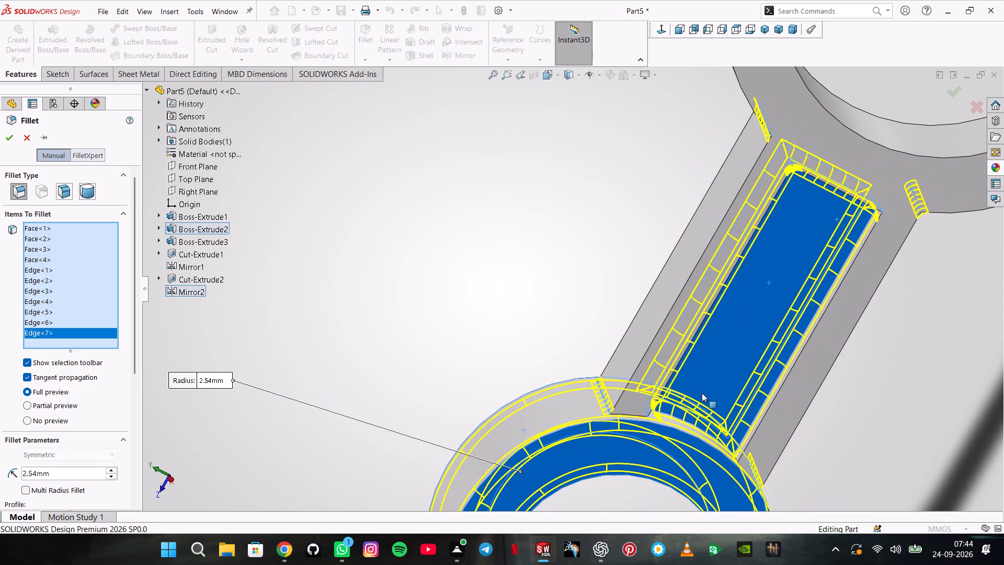
{"action": "middle_click_drag", "start_coordinate": [706, 396], "coordinate": [729, 437]}
{"action": "scroll", "coordinate": [740, 448], "scroll_direction": "down", "scroll_amount": 5}
{"action": "middle_click_drag", "start_coordinate": [632, 403], "coordinate": [622, 407]}
{"action": "left_click", "coordinate": [666, 398]}
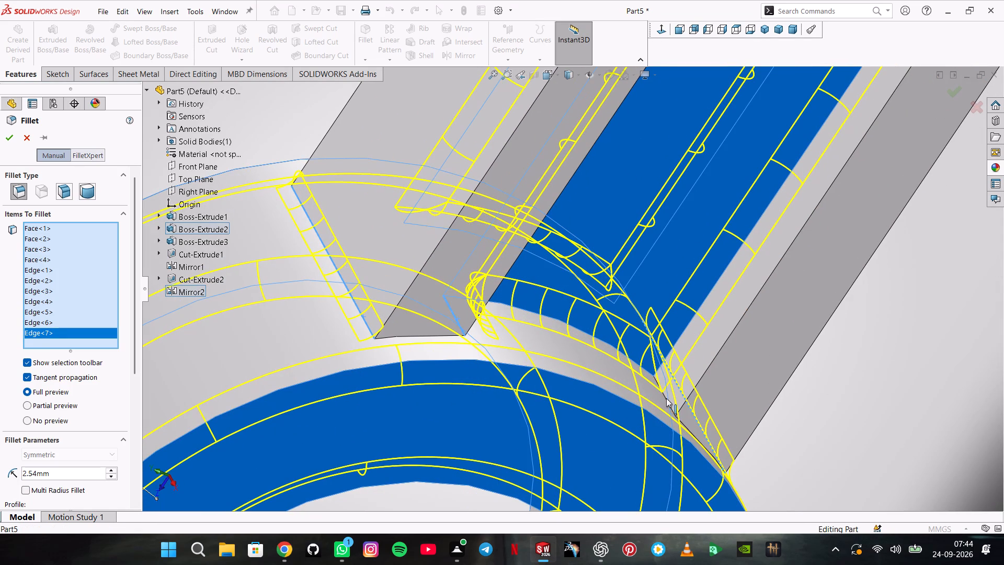
Add the mirrored web recess's two depth-wise corner edges at the bore-ring end to the fillet.
{"action": "middle_click_drag", "start_coordinate": [372, 180], "coordinate": [562, 390]}
{"action": "scroll", "coordinate": [401, 154], "scroll_direction": "up", "scroll_amount": 2}
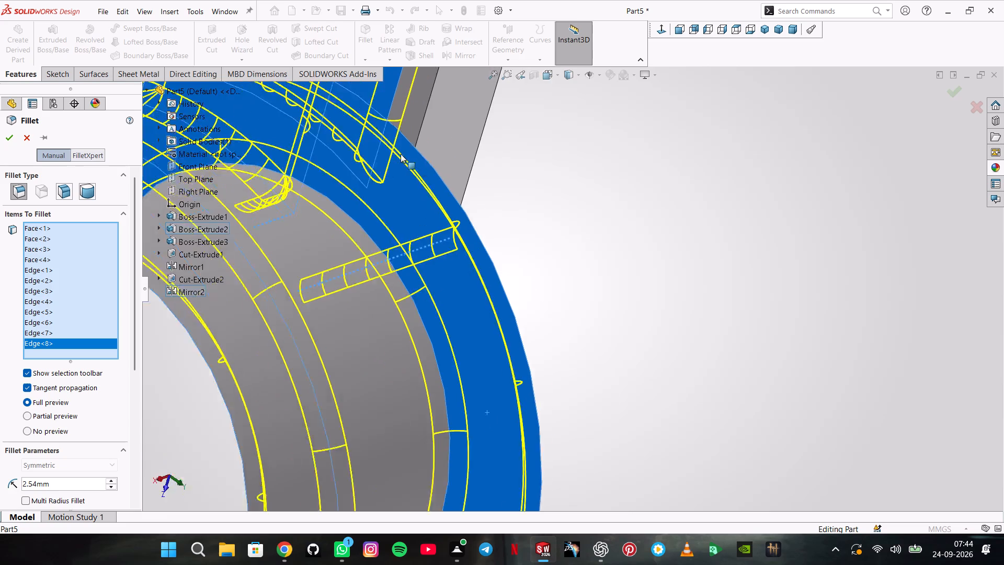
{"action": "scroll", "coordinate": [401, 154], "scroll_direction": "up", "scroll_amount": 2}
{"action": "middle_click_drag", "start_coordinate": [442, 100], "coordinate": [363, 184]}
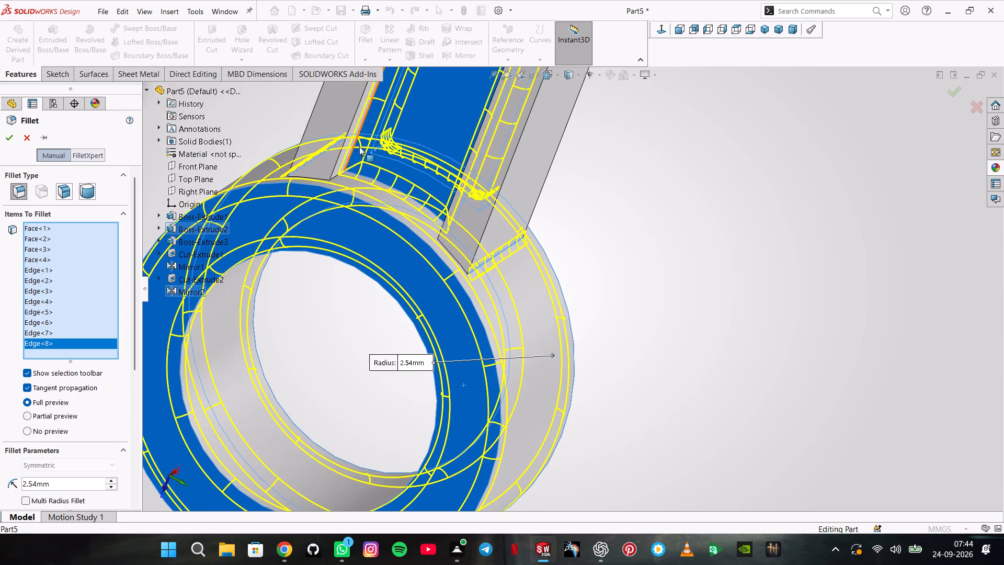
{"action": "middle_click_drag", "start_coordinate": [360, 149], "coordinate": [342, 177]}
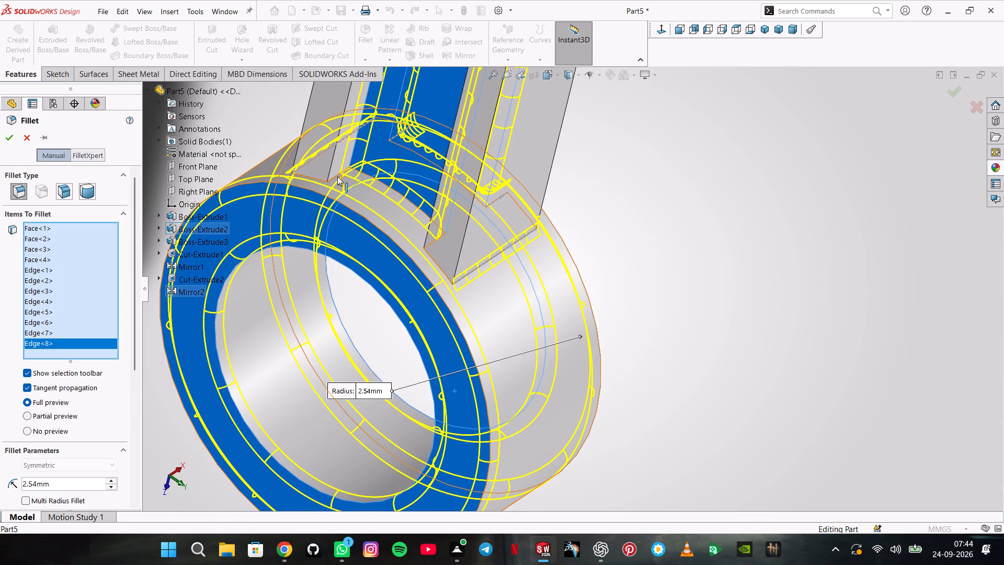
{"action": "left_click", "coordinate": [337, 176]}
{"action": "middle_click_drag", "start_coordinate": [339, 176], "coordinate": [402, 236]}
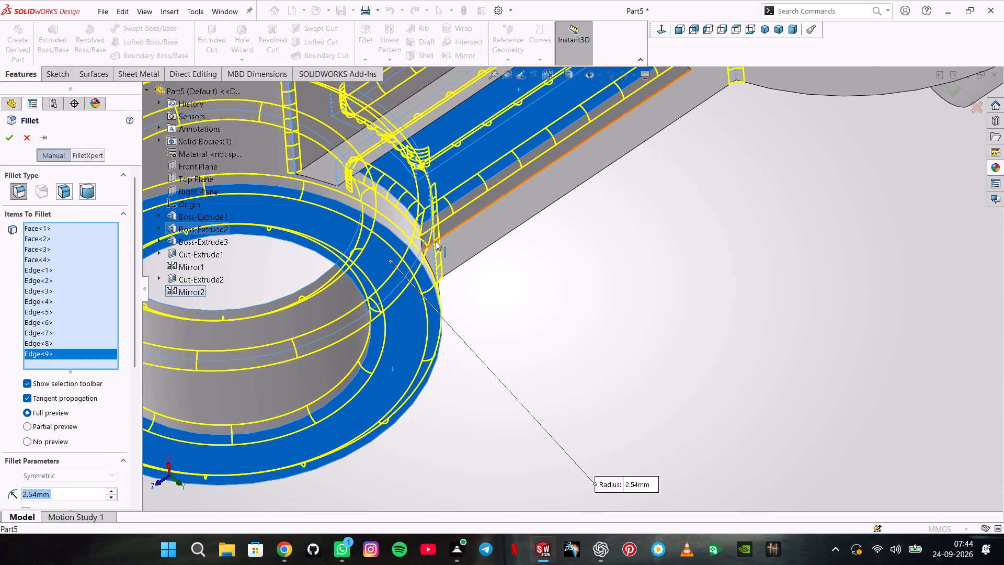
{"action": "left_click", "coordinate": [422, 242]}
Add the mirrored recess's two corner edges at the half-ring end and complete the 2.54 mm fillet.
{"action": "scroll", "coordinate": [451, 180], "scroll_direction": "up", "scroll_amount": 1}
{"action": "middle_click_drag", "start_coordinate": [451, 180], "coordinate": [450, 75]}
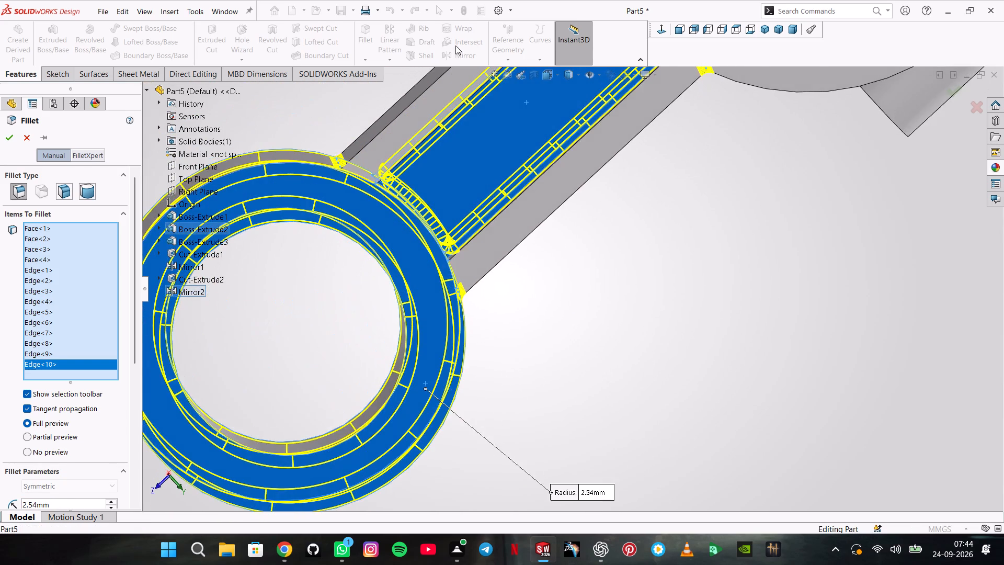
{"action": "scroll", "coordinate": [558, 115], "scroll_direction": "up", "scroll_amount": 4}
{"action": "scroll", "coordinate": [601, 185], "scroll_direction": "down", "scroll_amount": 1}
{"action": "middle_click_drag", "start_coordinate": [601, 185], "coordinate": [585, 97]}
{"action": "scroll", "coordinate": [583, 137], "scroll_direction": "down", "scroll_amount": 5}
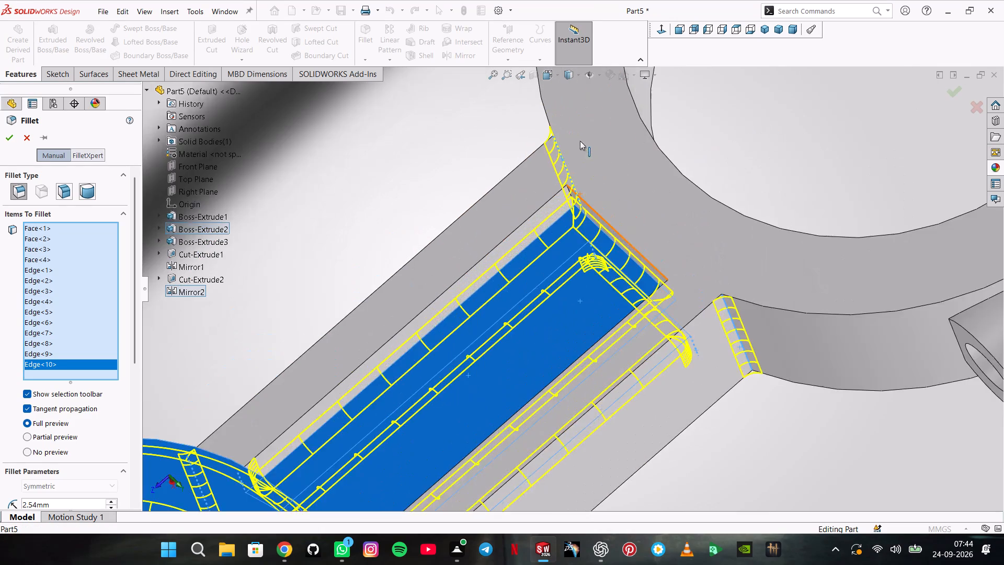
{"action": "scroll", "coordinate": [561, 156], "scroll_direction": "down", "scroll_amount": 3}
{"action": "middle_click_drag", "start_coordinate": [543, 235], "coordinate": [538, 211]}
{"action": "left_click", "coordinate": [585, 233]}
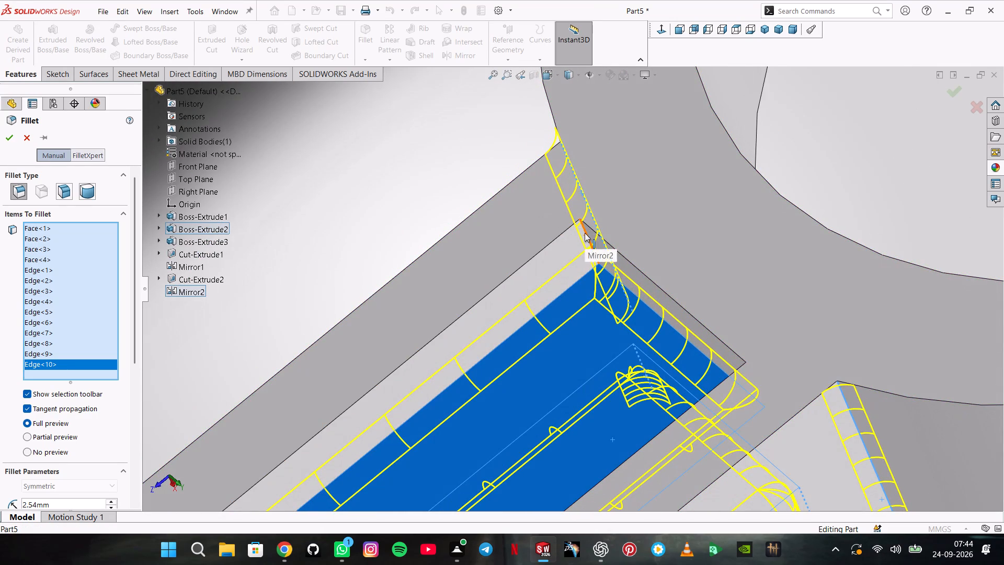
{"action": "middle_click_drag", "start_coordinate": [584, 238], "coordinate": [667, 302]}
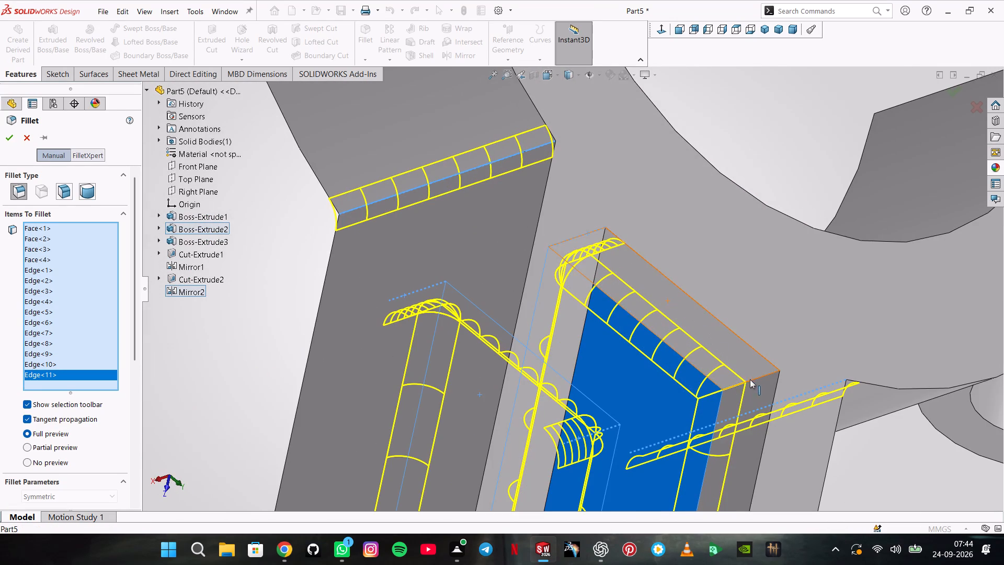
{"action": "left_click", "coordinate": [757, 378]}
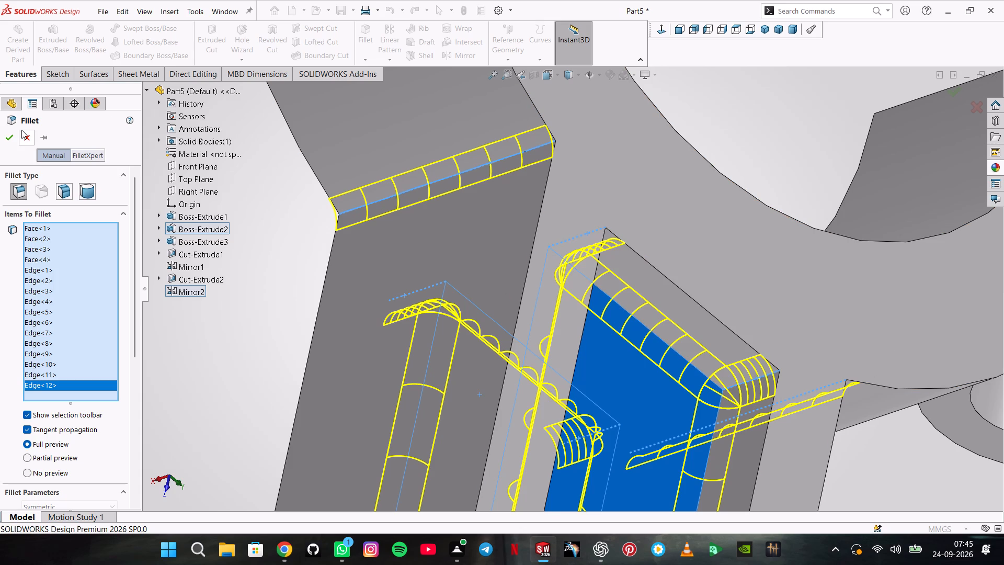
{"action": "left_click", "coordinate": [10, 139]}
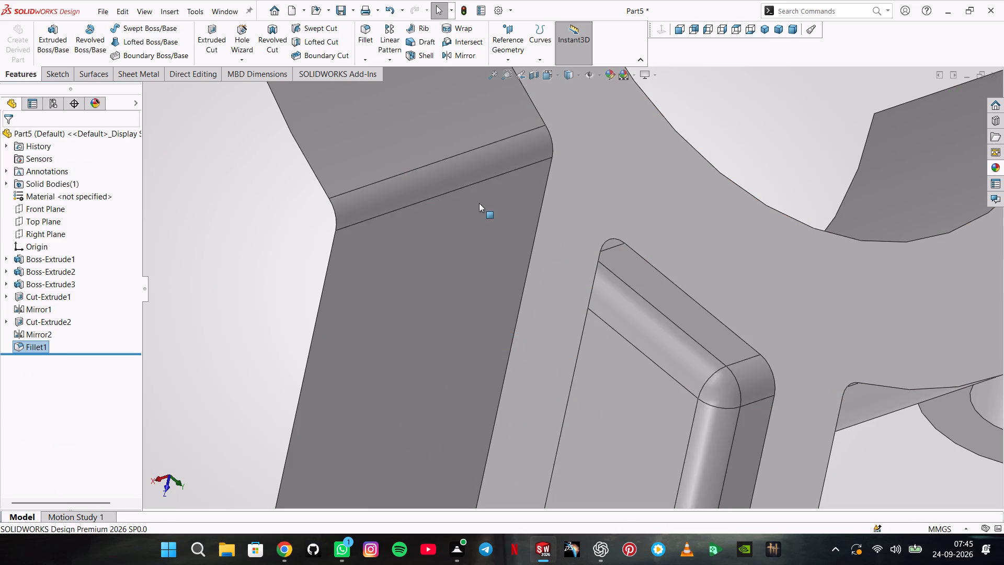
Fillet the opening rim edges of both the original and the mirrored web recess with a 1.27 mm radius.
{"action": "scroll", "coordinate": [497, 207], "scroll_direction": "up", "scroll_amount": 3}
{"action": "scroll", "coordinate": [538, 224], "scroll_direction": "up", "scroll_amount": 7}
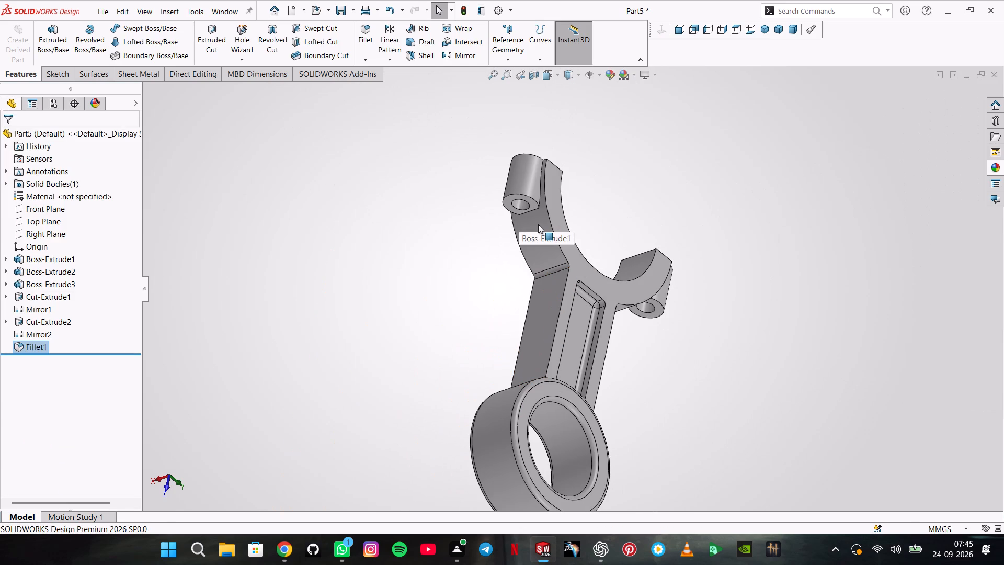
{"action": "left_click", "coordinate": [369, 37]}
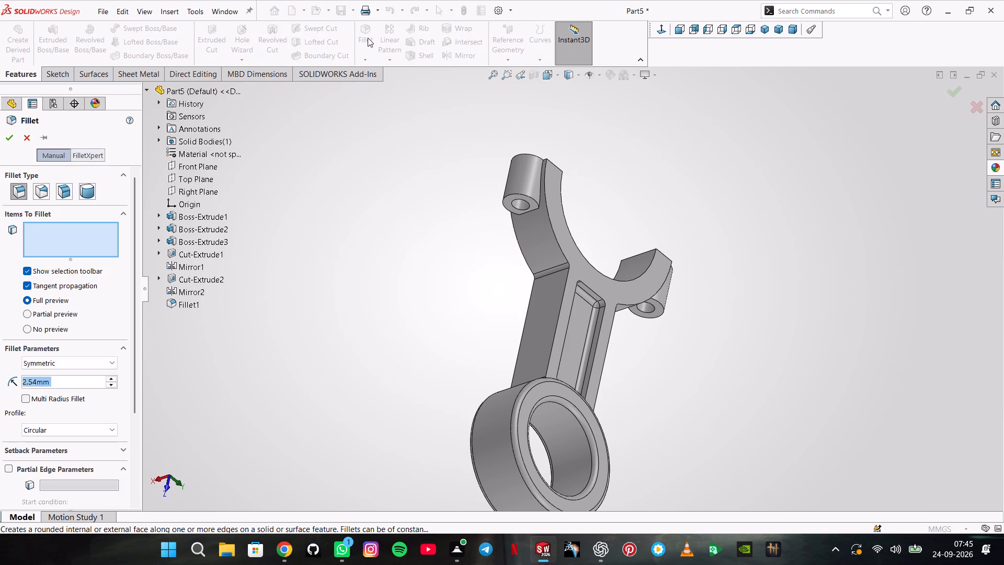
{"action": "type", "text": "1.27"}
{"action": "key", "text": "Return"}
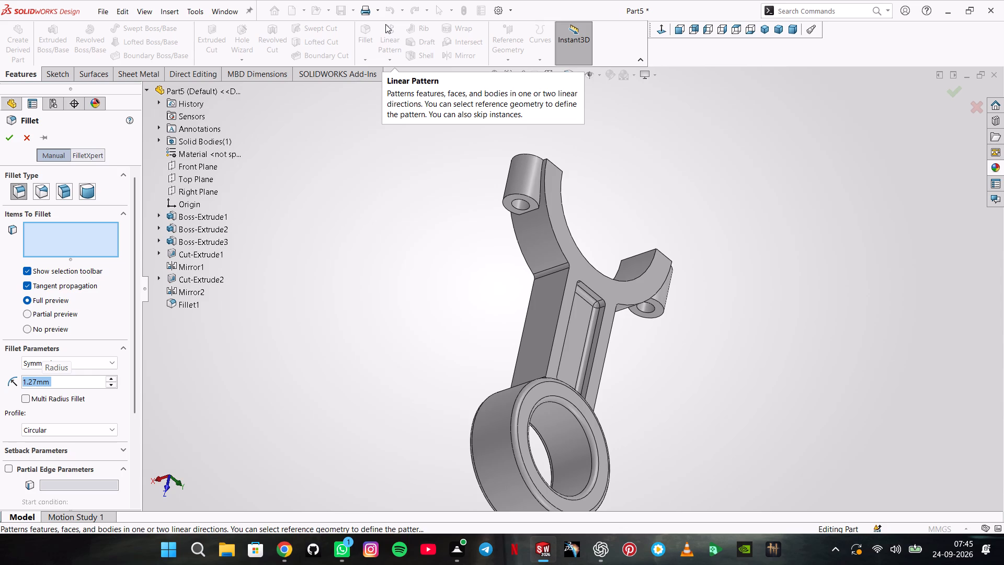
{"action": "left_click", "coordinate": [572, 300]}
{"action": "middle_click_drag", "start_coordinate": [493, 284], "coordinate": [494, 284]}
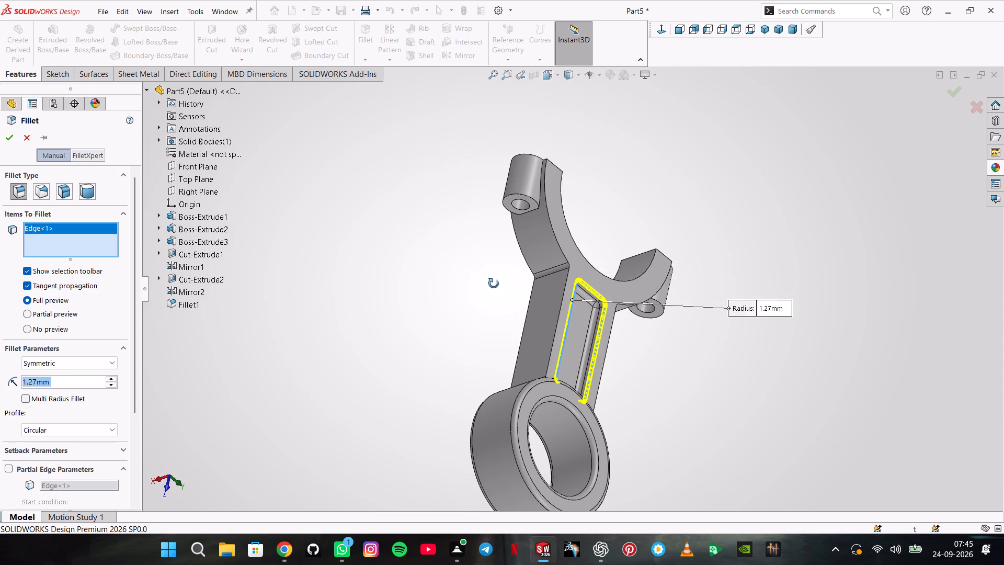
{"action": "middle_click_drag", "start_coordinate": [494, 284], "coordinate": [597, 269]}
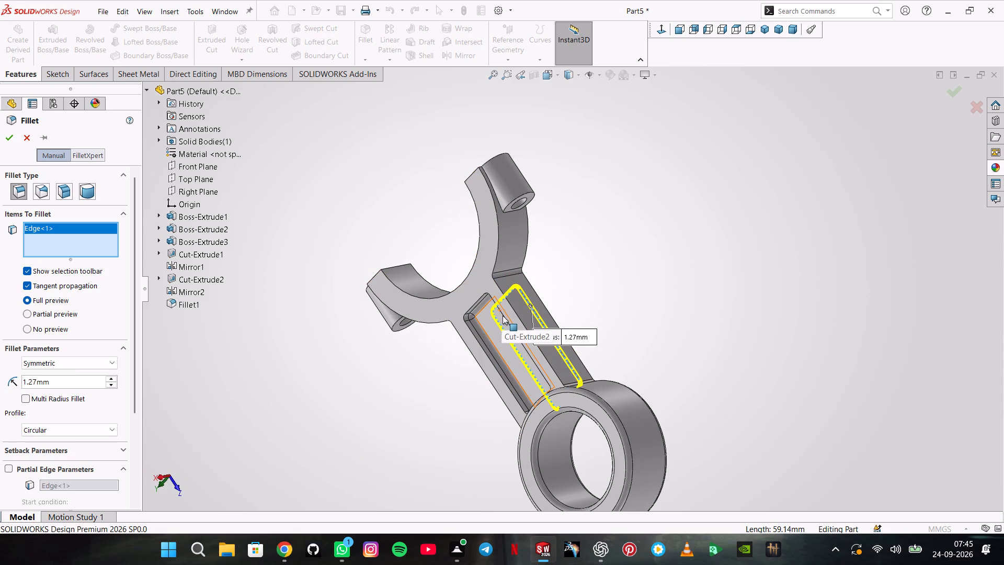
{"action": "left_click", "coordinate": [476, 342]}
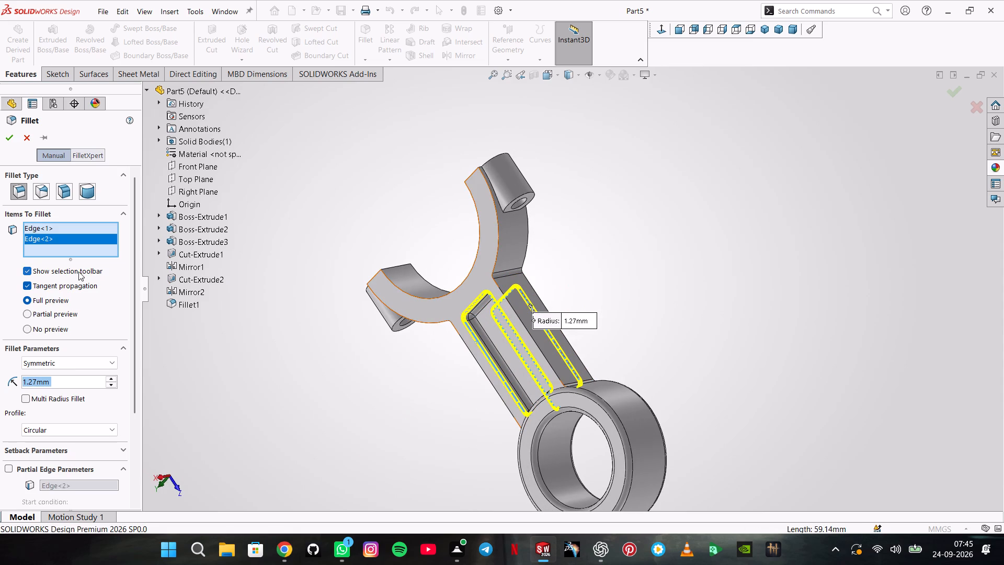
{"action": "left_click", "coordinate": [7, 144]}
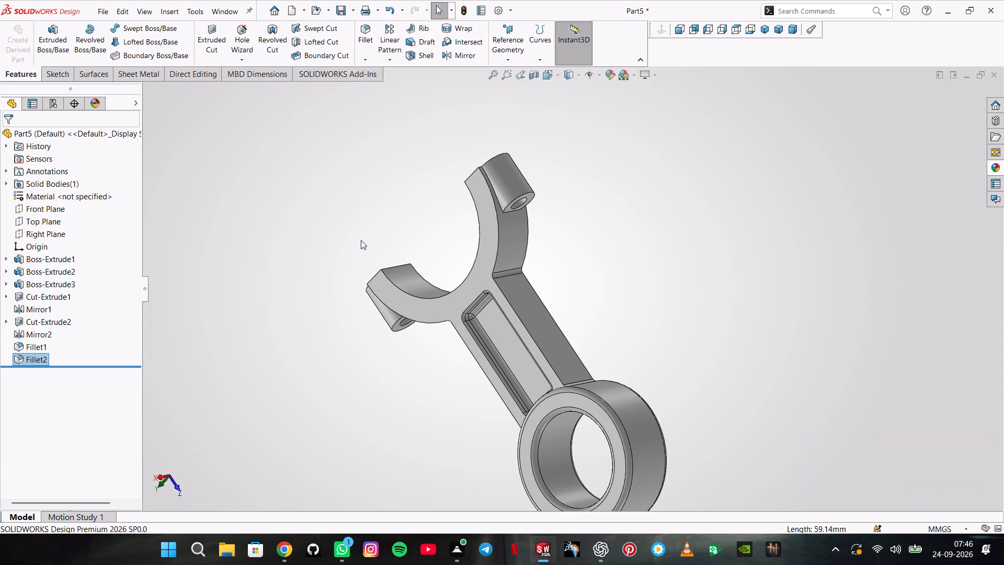
Fillet the web's four long outer edges, continuing along the half ring's outer edges, with a 1.25 mm radius.
{"action": "scroll", "coordinate": [361, 240], "scroll_direction": "up", "scroll_amount": 1}
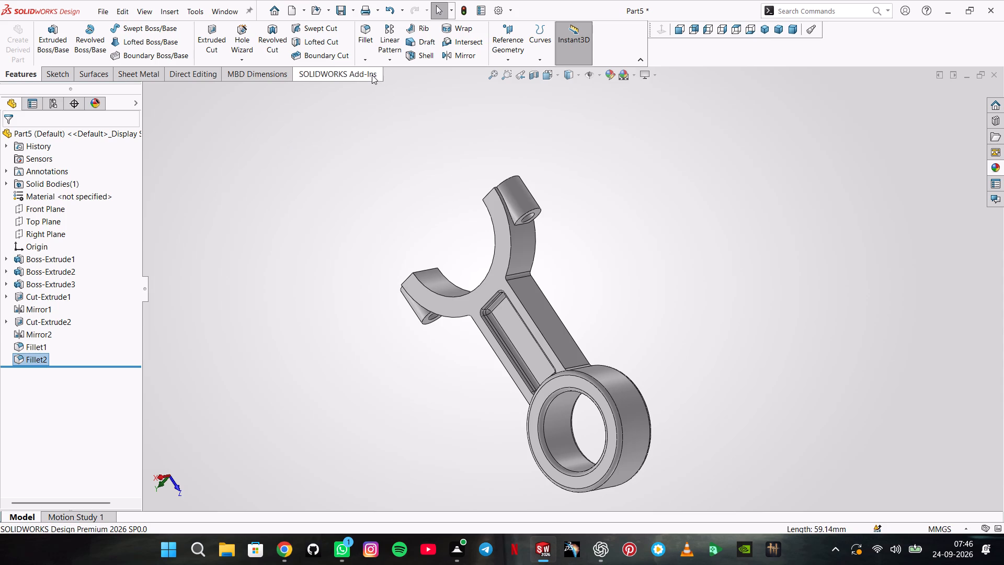
{"action": "left_click", "coordinate": [371, 35]}
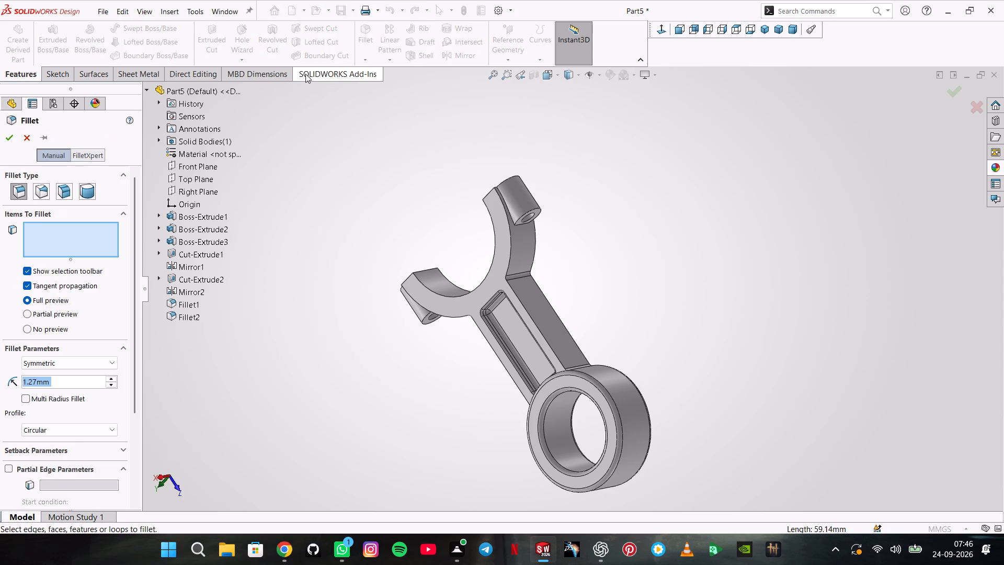
{"action": "type", "text": "1.25"}
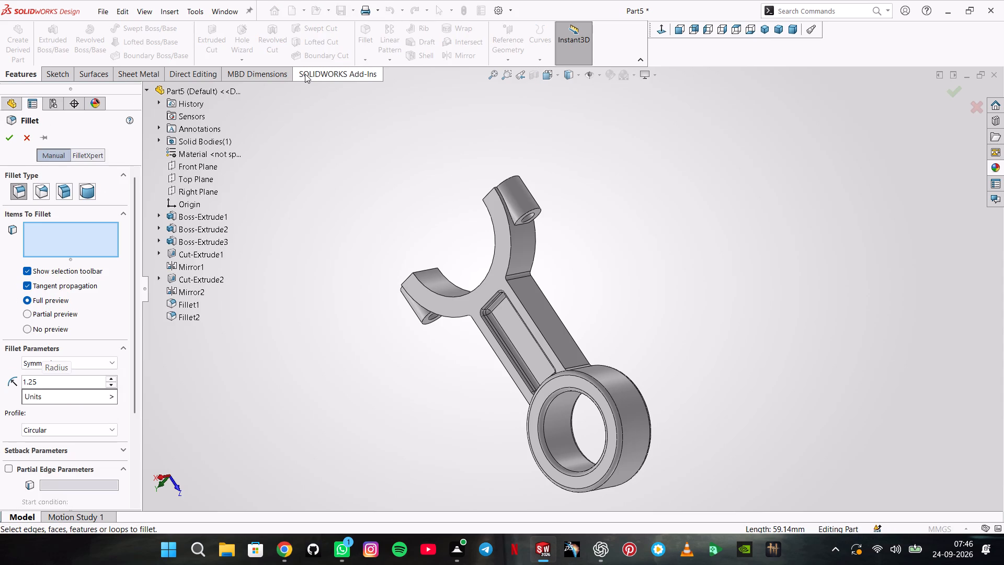
{"action": "key", "text": "Return"}
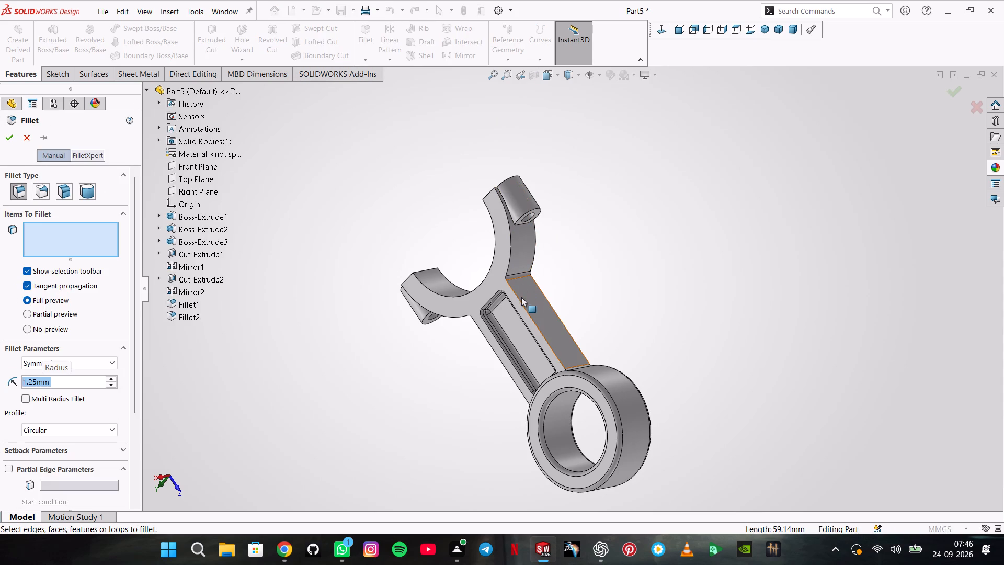
{"action": "left_click", "coordinate": [521, 300]}
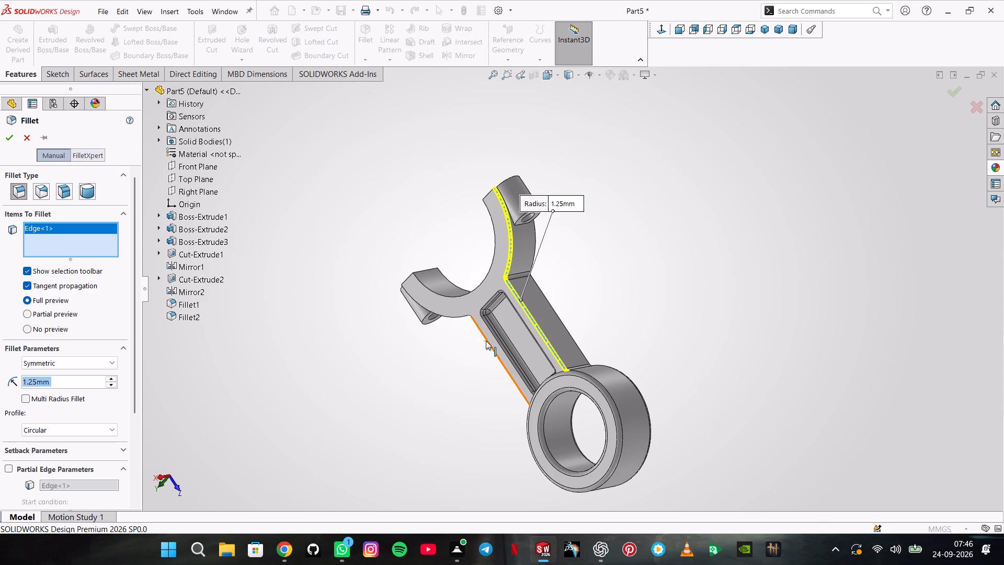
{"action": "left_click", "coordinate": [486, 341]}
{"action": "middle_click_drag", "start_coordinate": [593, 304], "coordinate": [521, 361]}
{"action": "middle_click_drag", "start_coordinate": [625, 274], "coordinate": [529, 365]}
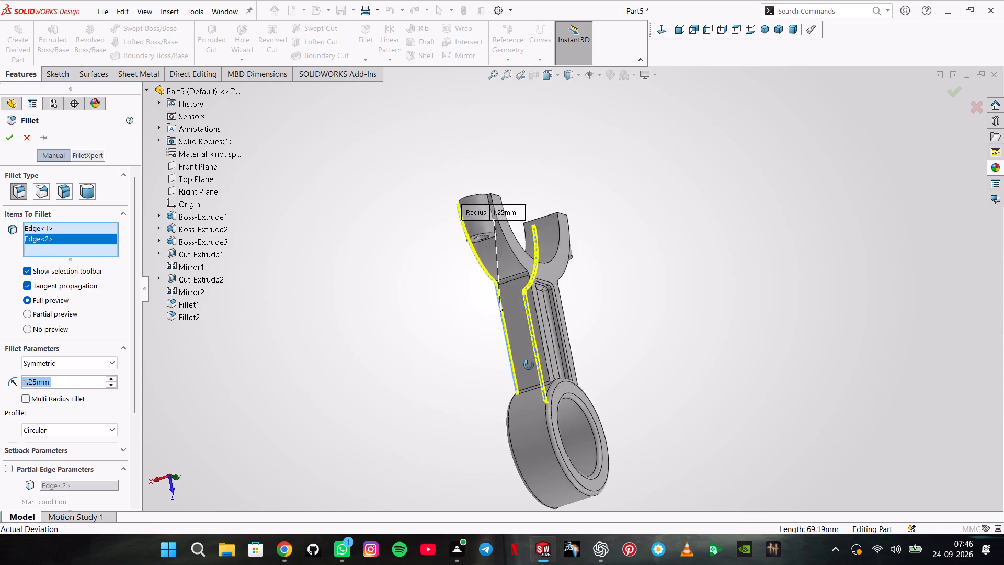
{"action": "middle_click_drag", "start_coordinate": [529, 365], "coordinate": [504, 376]}
{"action": "left_click", "coordinate": [521, 319]}
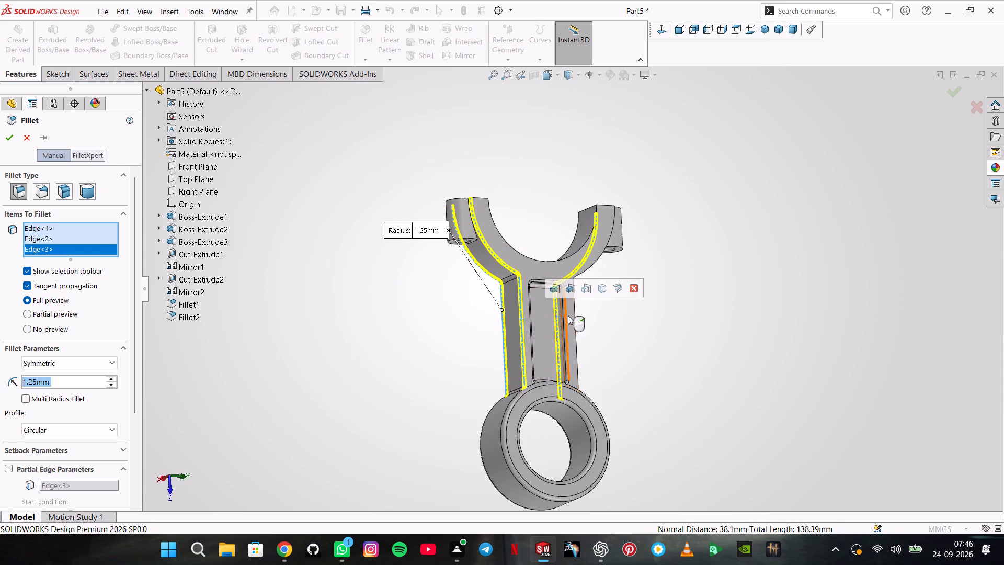
{"action": "left_click", "coordinate": [575, 317]}
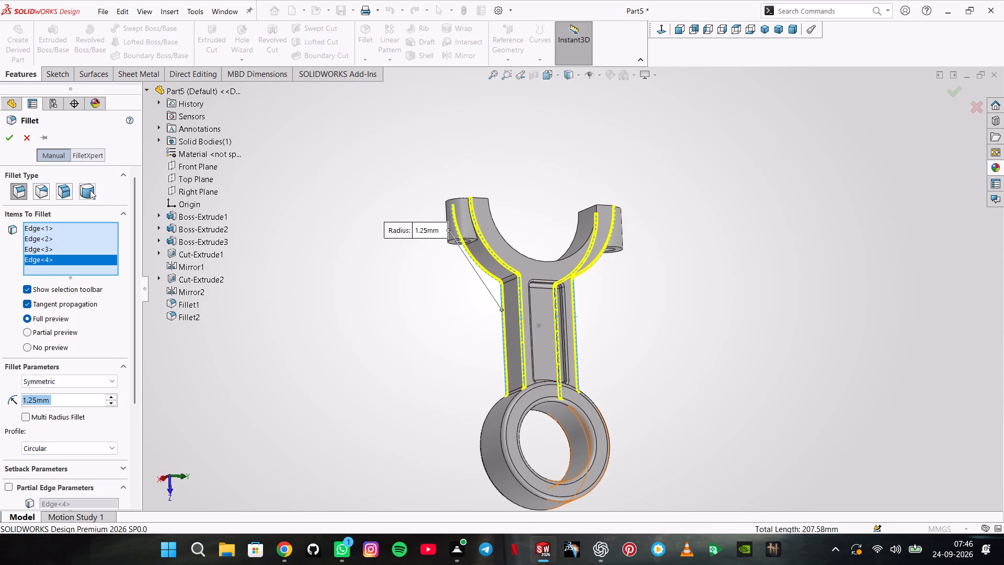
{"action": "left_click", "coordinate": [2, 141]}
{"action": "left_click", "coordinate": [524, 209]}
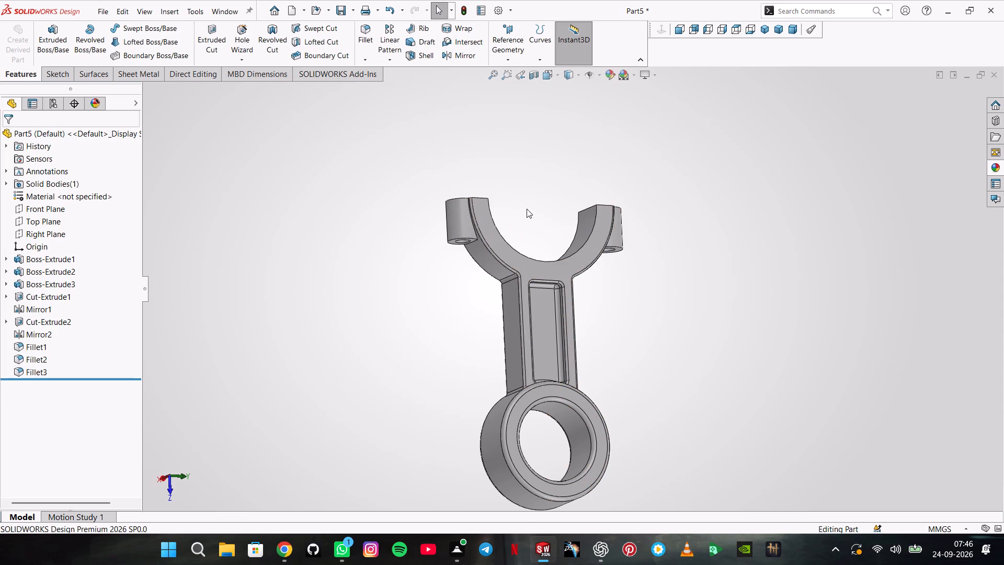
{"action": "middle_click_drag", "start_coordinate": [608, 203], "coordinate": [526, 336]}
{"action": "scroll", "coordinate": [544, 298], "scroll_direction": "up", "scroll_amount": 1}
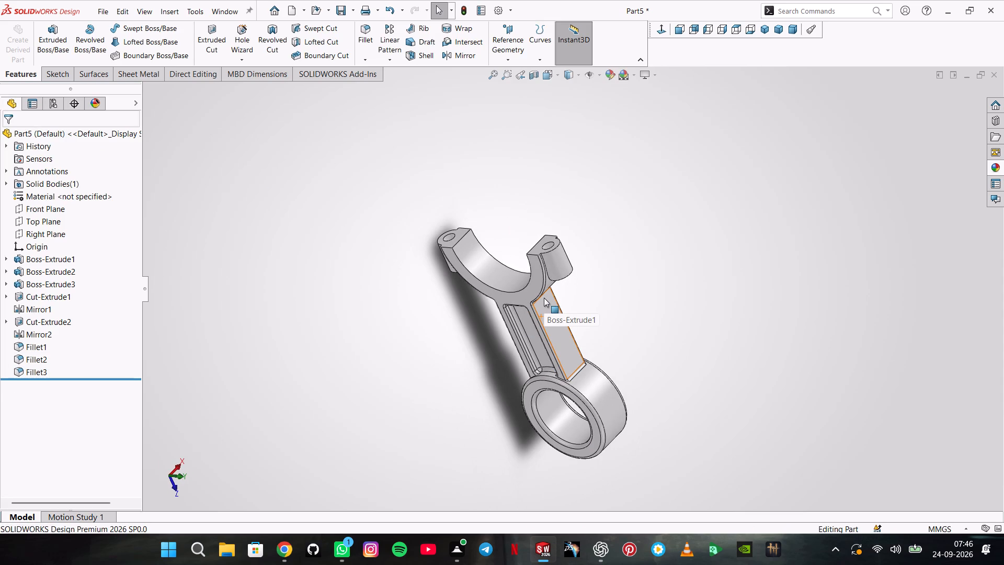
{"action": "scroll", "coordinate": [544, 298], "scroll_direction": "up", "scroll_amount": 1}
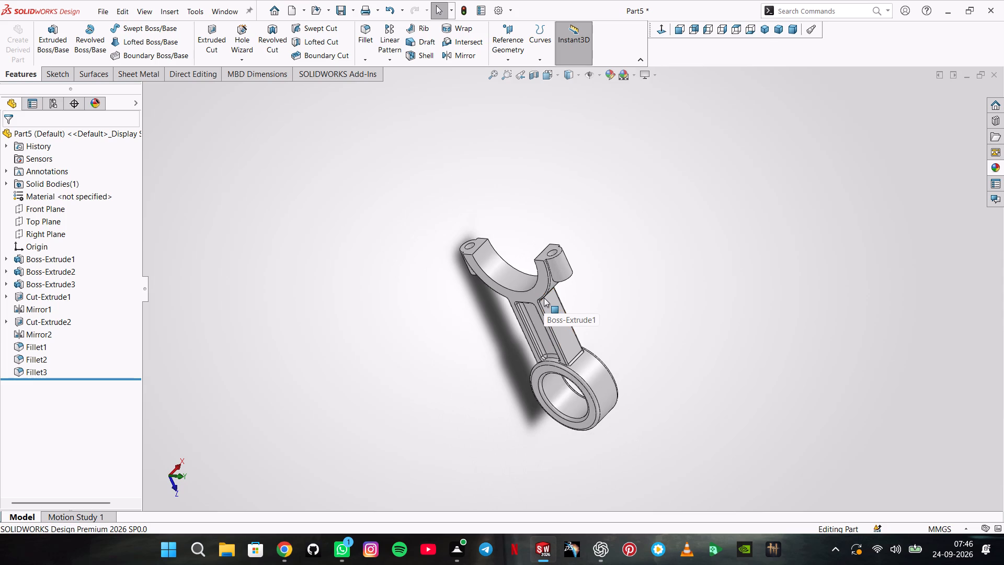
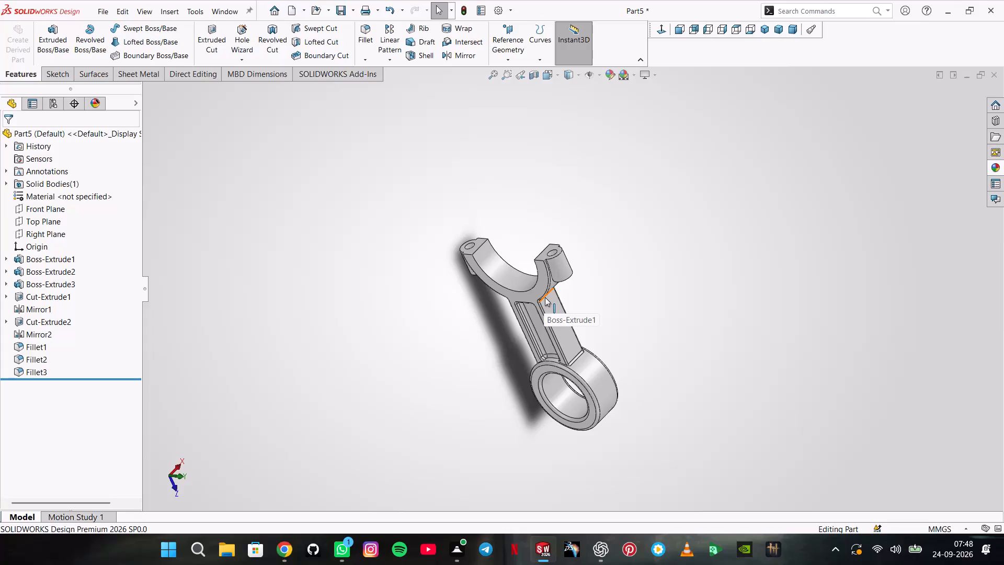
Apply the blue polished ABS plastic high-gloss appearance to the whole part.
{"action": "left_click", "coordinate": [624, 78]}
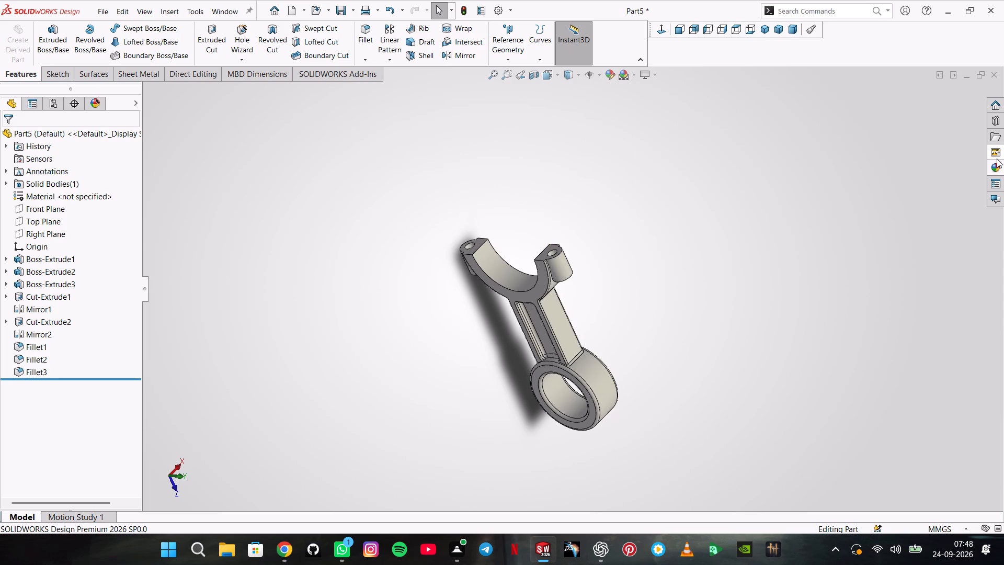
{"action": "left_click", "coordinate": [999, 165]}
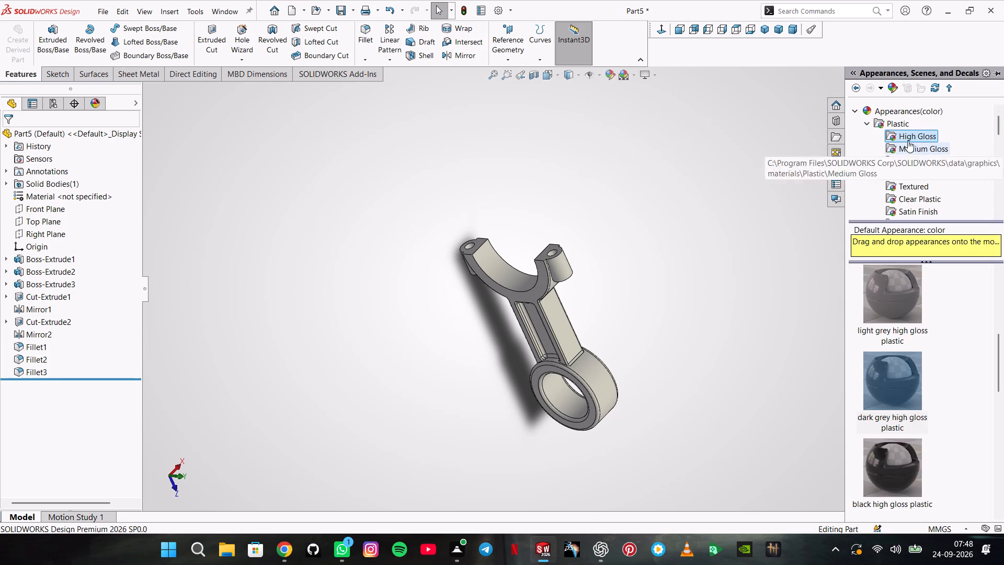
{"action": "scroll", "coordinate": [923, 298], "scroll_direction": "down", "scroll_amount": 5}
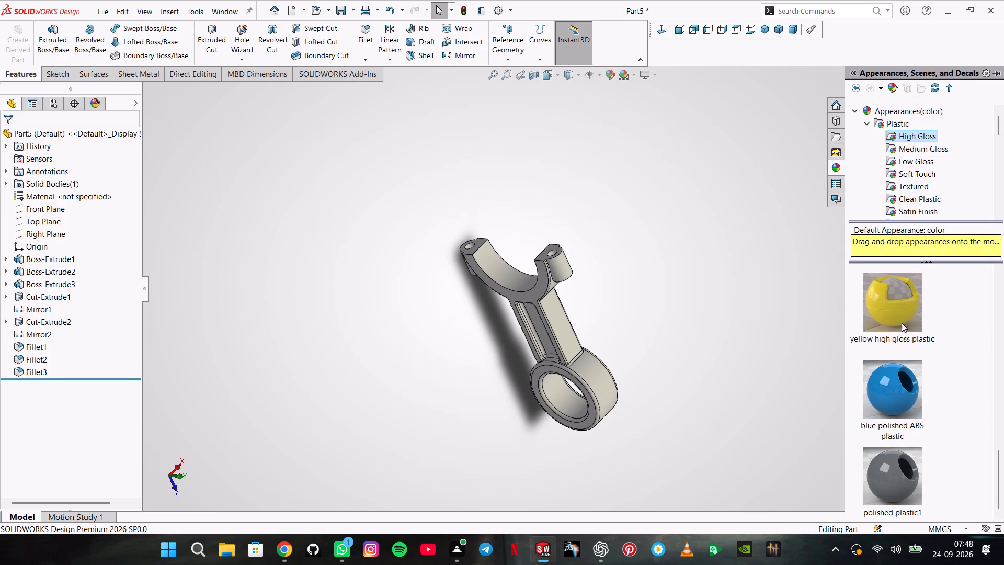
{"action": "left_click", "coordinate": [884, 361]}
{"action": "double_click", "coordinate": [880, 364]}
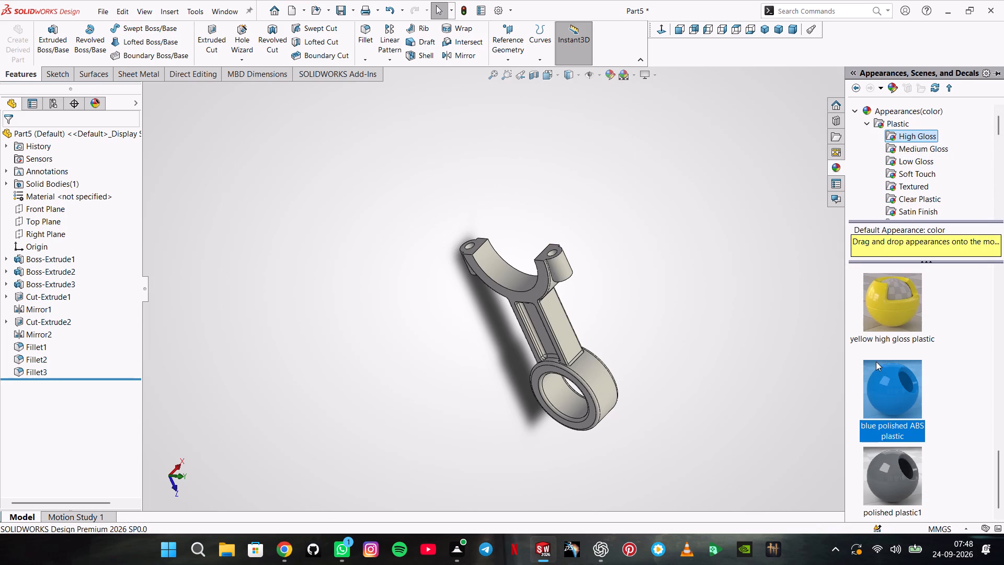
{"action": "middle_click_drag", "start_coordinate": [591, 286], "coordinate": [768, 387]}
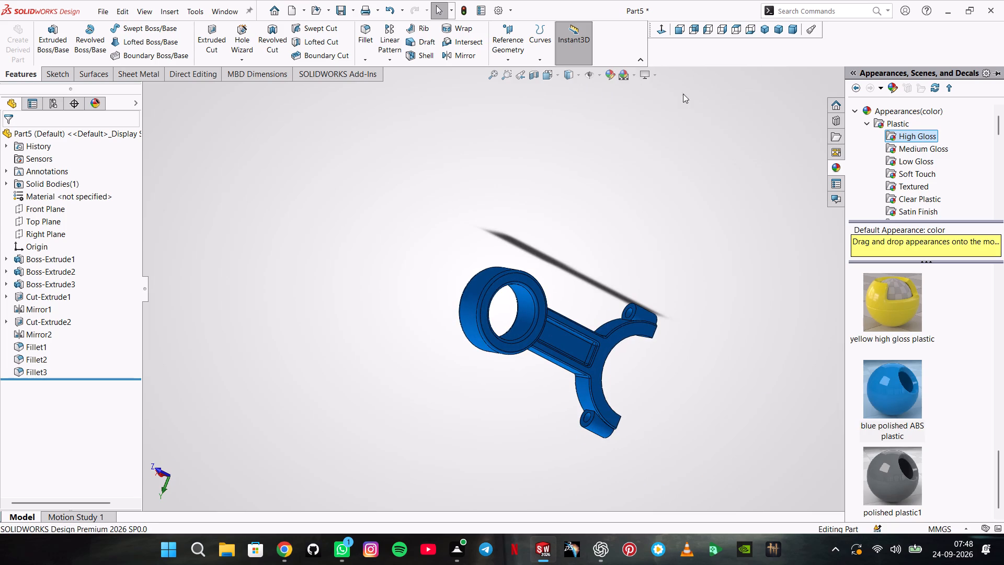
Apply the carbon steel metal appearance to the whole part.
{"action": "left_click", "coordinate": [869, 121]}
{"action": "left_click", "coordinate": [895, 141]}
{"action": "left_click", "coordinate": [895, 150]}
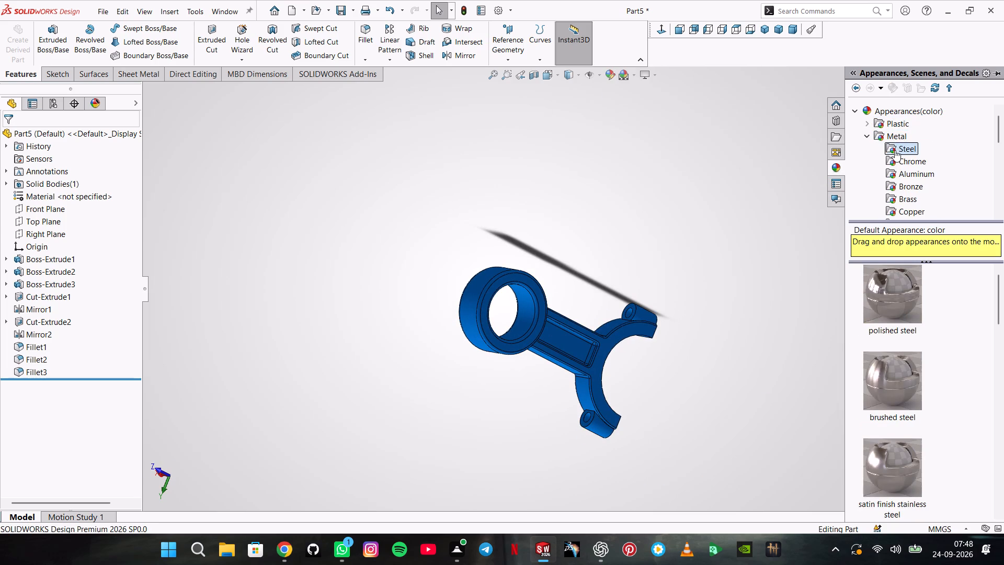
{"action": "scroll", "coordinate": [908, 287], "scroll_direction": "down", "scroll_amount": 2}
{"action": "scroll", "coordinate": [888, 375], "scroll_direction": "down", "scroll_amount": 3}
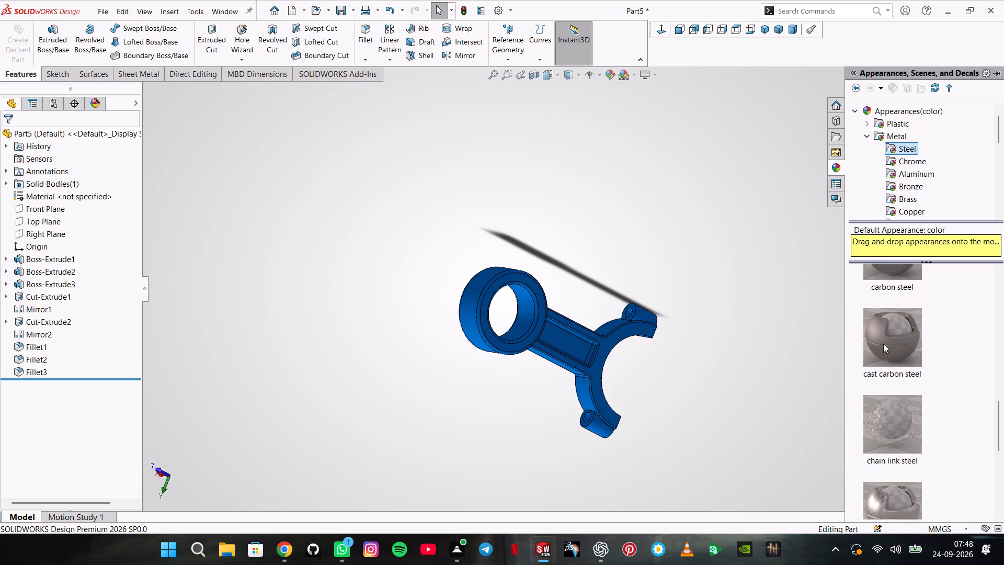
{"action": "double_click", "coordinate": [889, 283]}
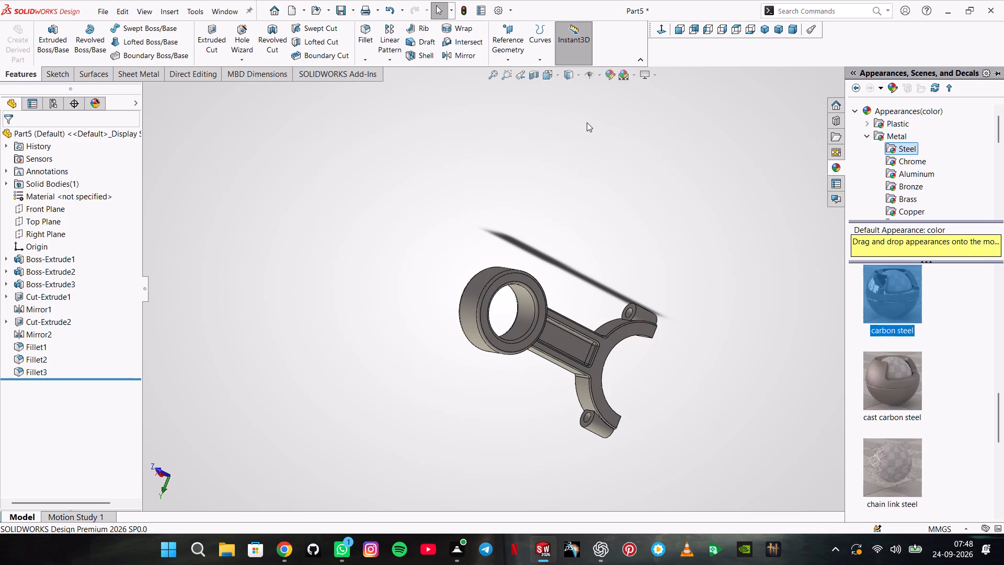
Apply a different scene preset to brighten the lighting on the part.
{"action": "left_click", "coordinate": [633, 81]}
{"action": "left_click", "coordinate": [647, 116]}
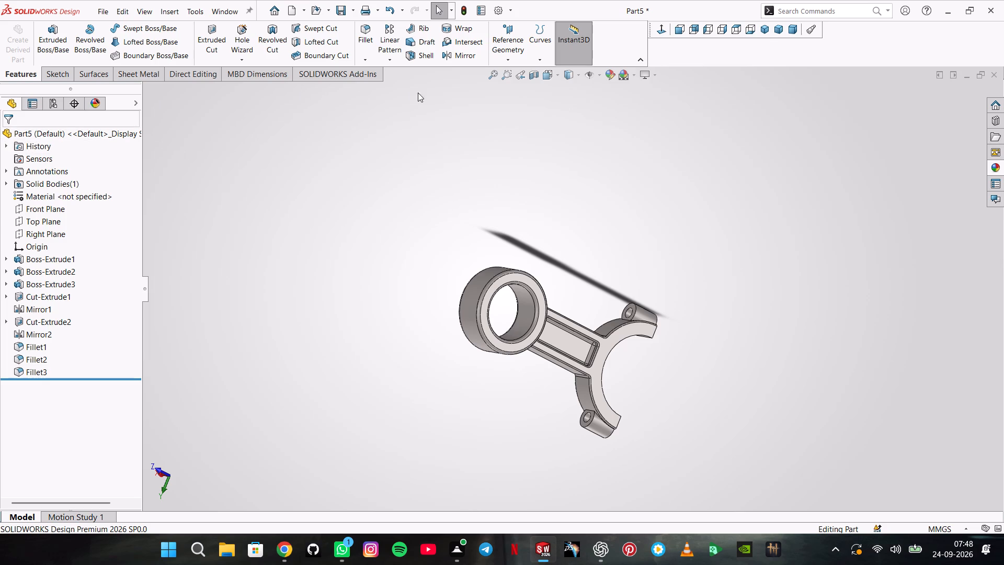
Recolour the part's carbon steel appearance light blue, with green 168, blue 255 and a small amount of red.
{"action": "left_click", "coordinate": [609, 72]}
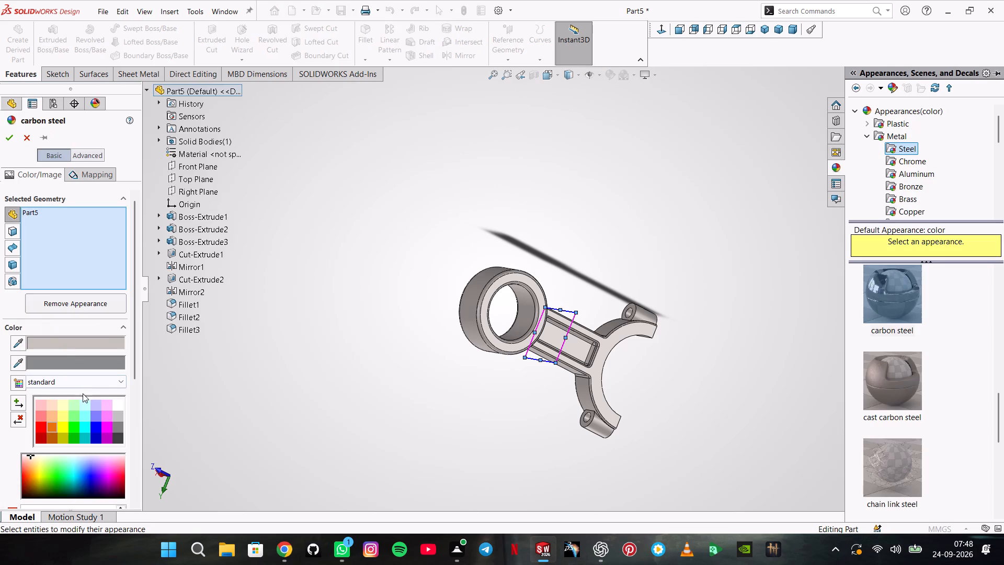
{"action": "left_click", "coordinate": [84, 415]}
{"action": "left_click", "coordinate": [86, 424]}
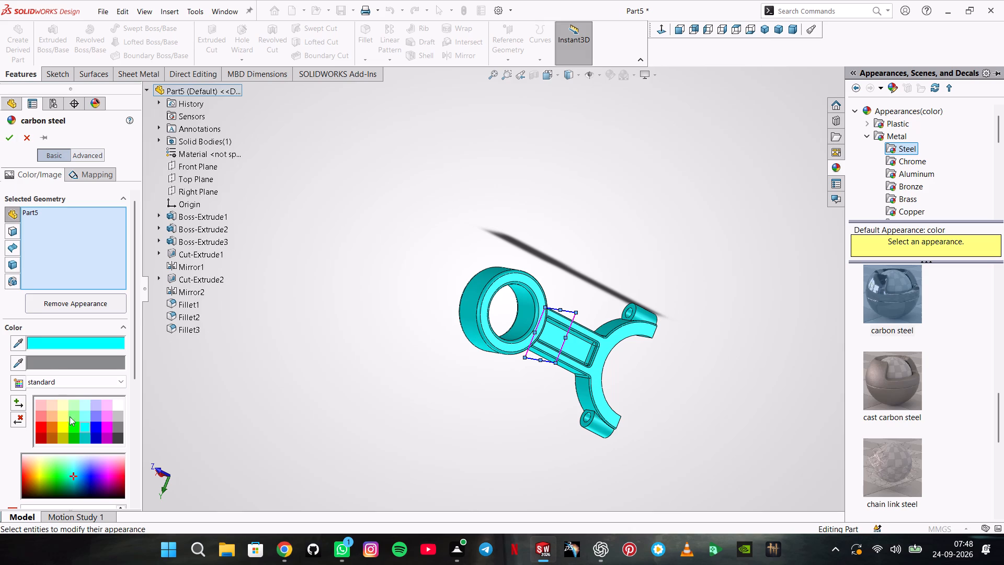
{"action": "scroll", "coordinate": [76, 423], "scroll_direction": "down", "scroll_amount": 2}
{"action": "left_click", "coordinate": [86, 461]}
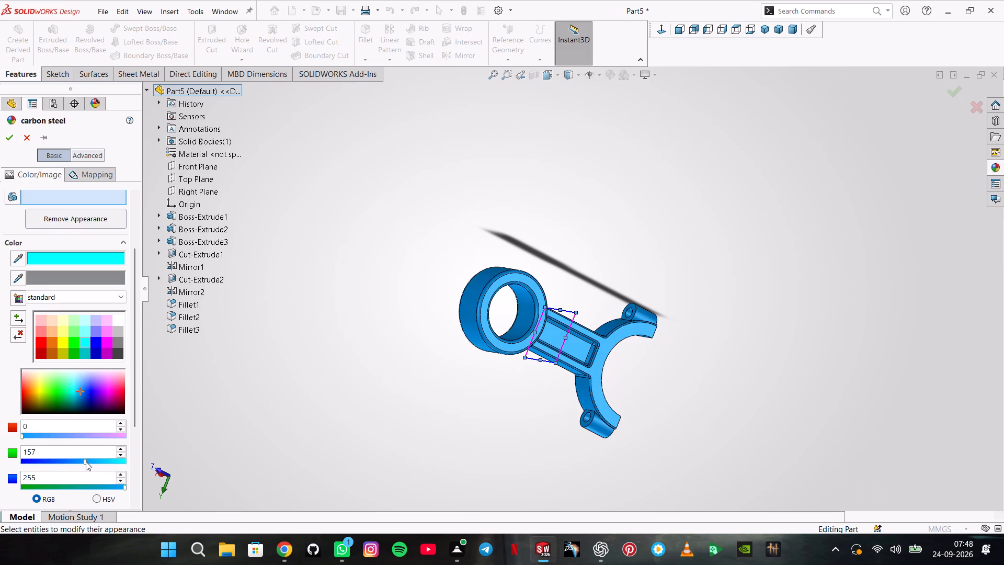
{"action": "left_click", "coordinate": [73, 462]}
{"action": "left_click", "coordinate": [90, 462]}
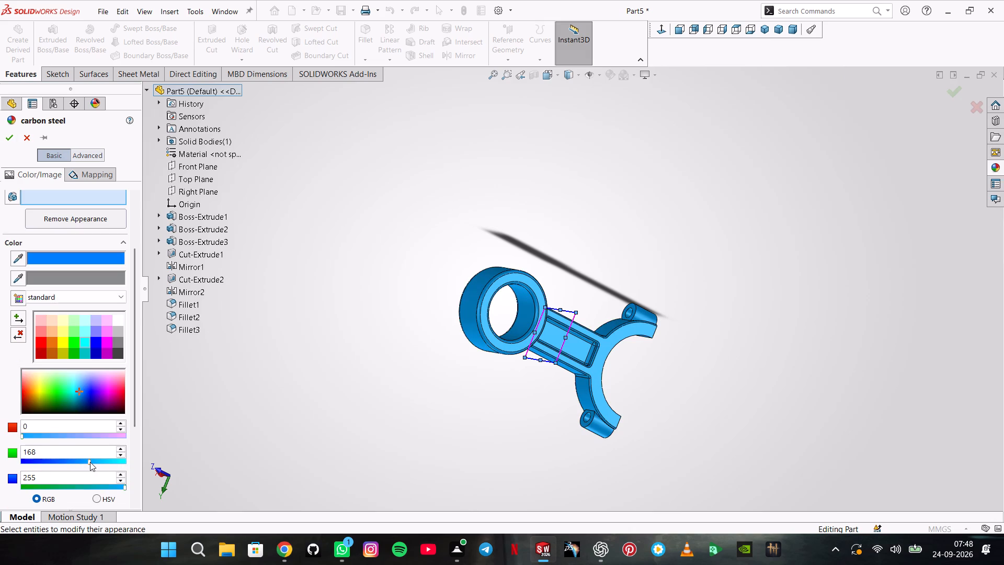
{"action": "left_click", "coordinate": [34, 434]}
{"action": "left_click", "coordinate": [11, 142]}
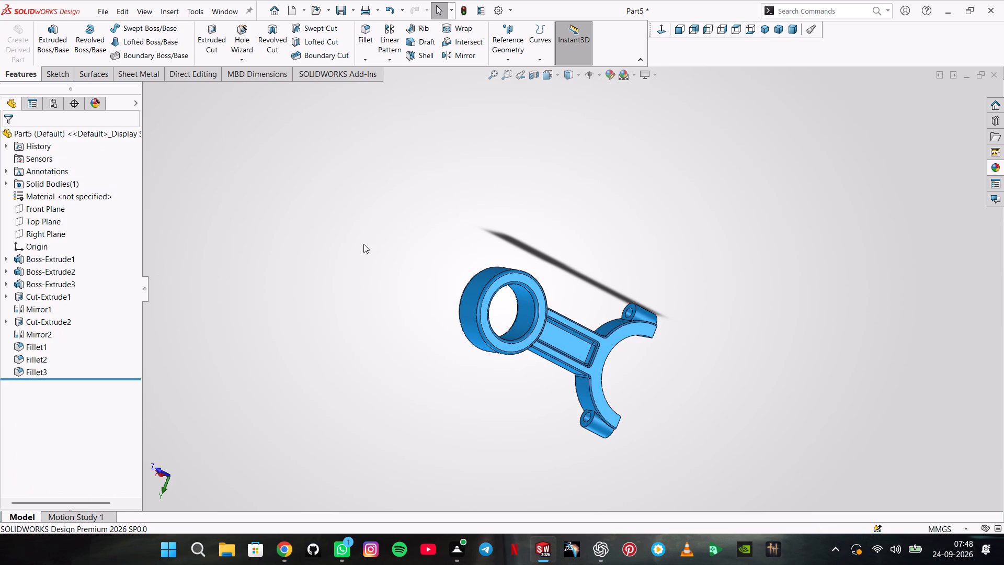
Save the part as Connecting Rod in the V6 ENGINE ASSEMBLY folder.
{"action": "left_click", "coordinate": [777, 30]}
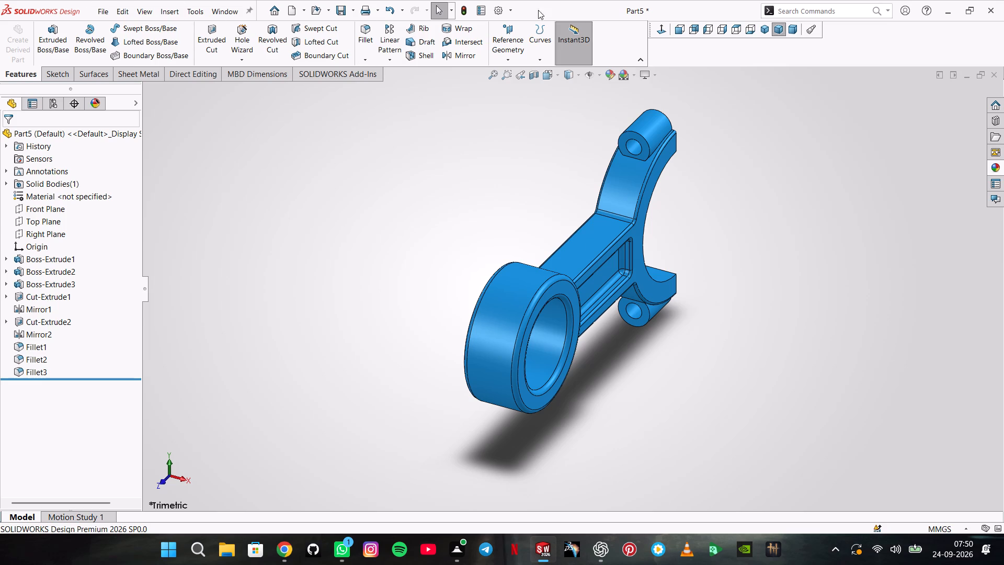
{"action": "left_click", "coordinate": [100, 3]}
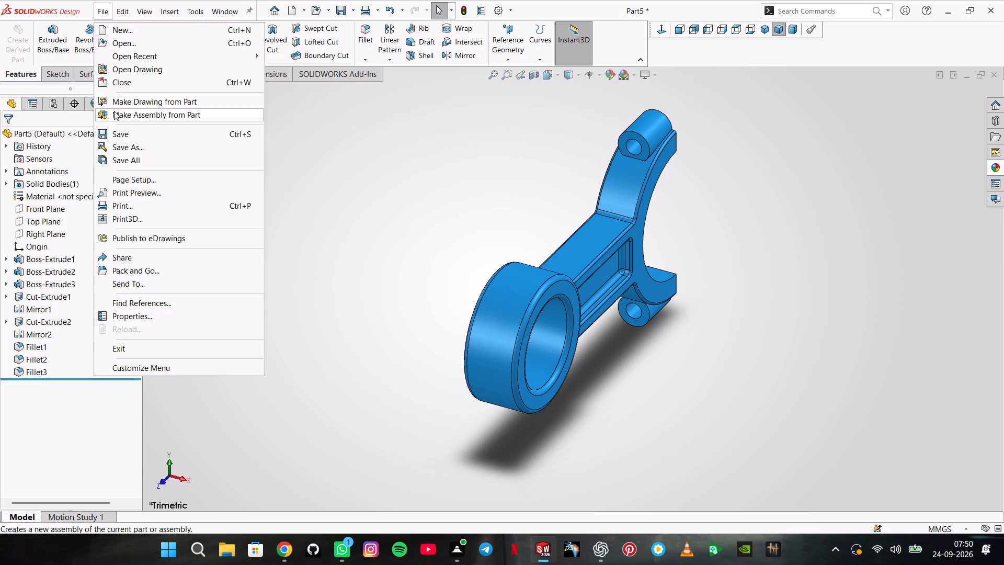
{"action": "left_click", "coordinate": [122, 138]}
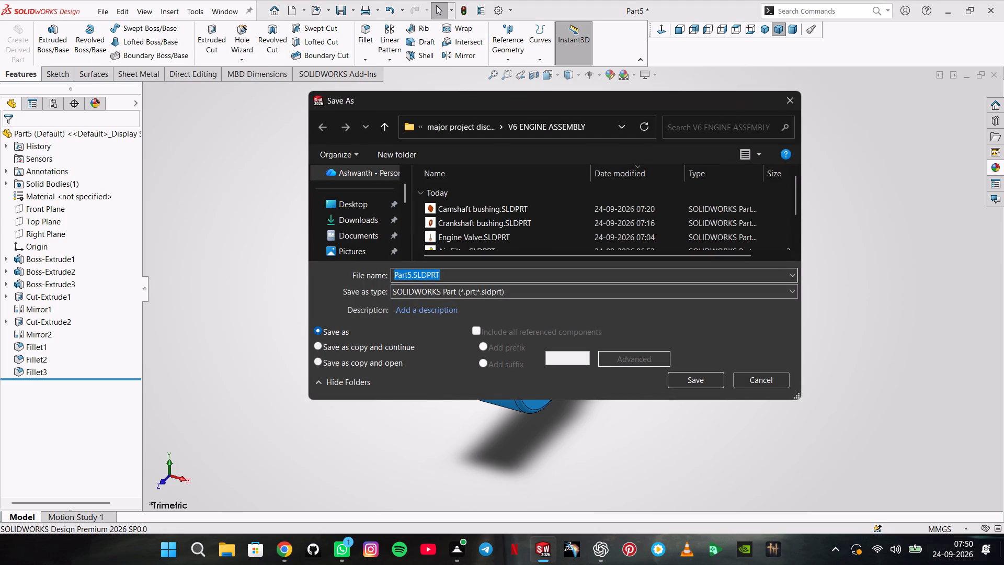
{"action": "key", "text": "shift+c"}
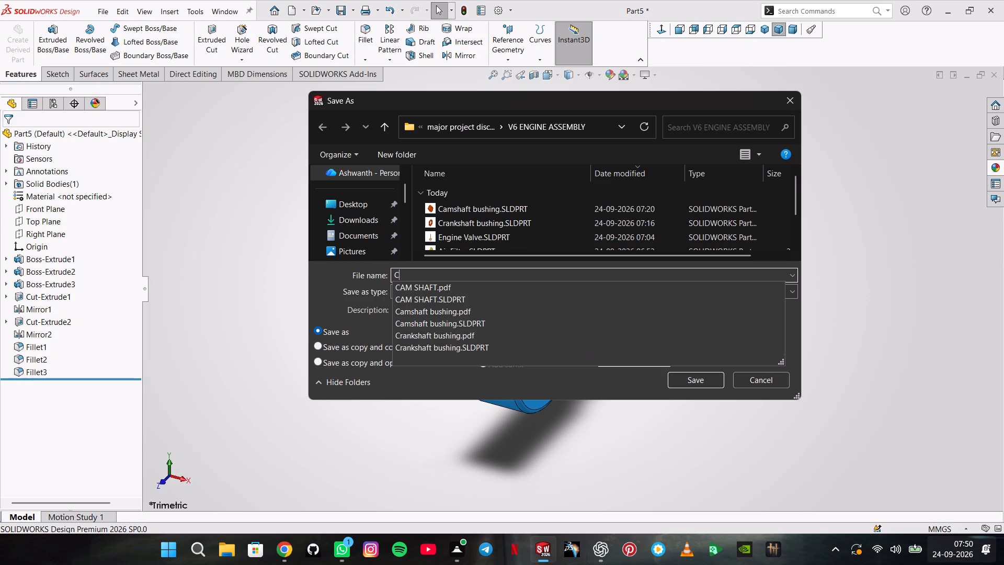
{"action": "type", "text": "onnev"}
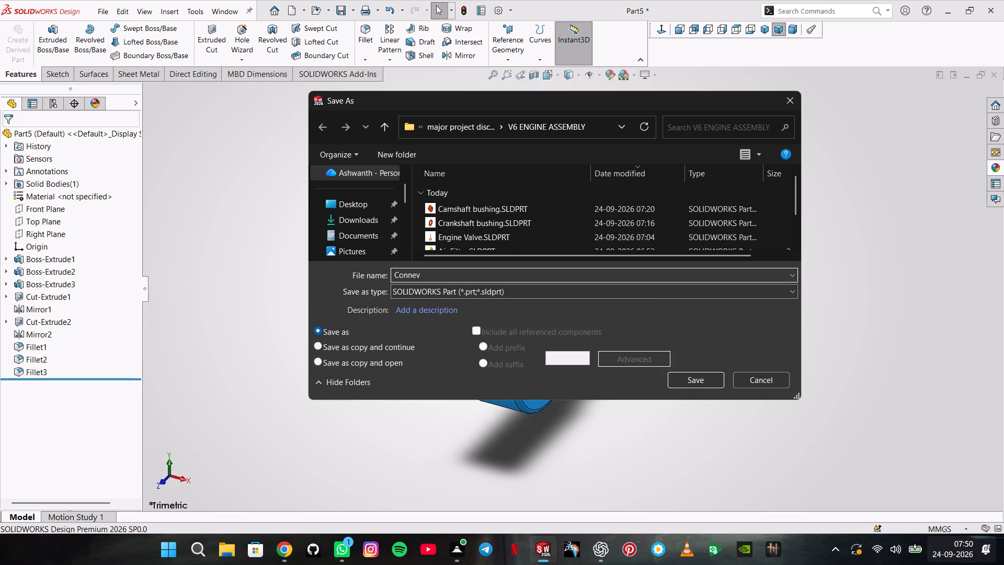
{"action": "key", "text": "BackSpace"}
{"action": "key", "text": "c"}
{"action": "type", "text": "ting"}
{"action": "key", "text": "space"}
{"action": "type", "text": "Rod"}
{"action": "key", "text": "Return"}
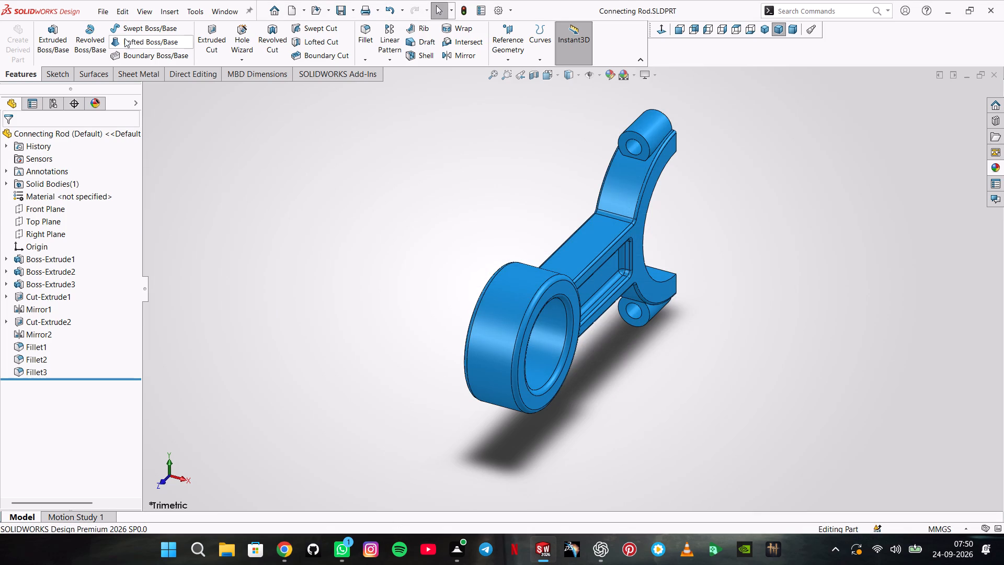
Create a new part document and set its unit system to MMGS.
{"action": "left_click", "coordinate": [108, 10]}
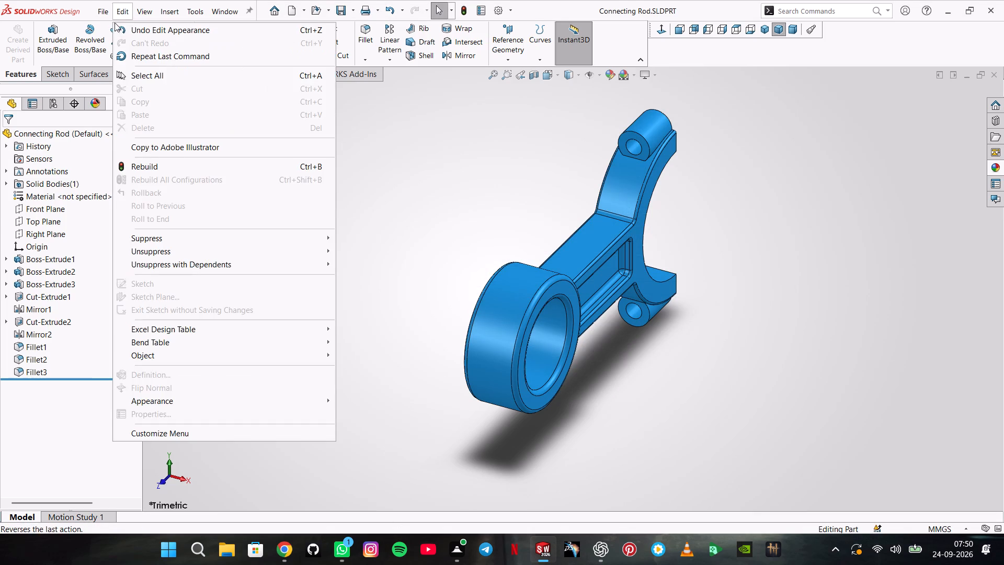
{"action": "left_click", "coordinate": [117, 30]}
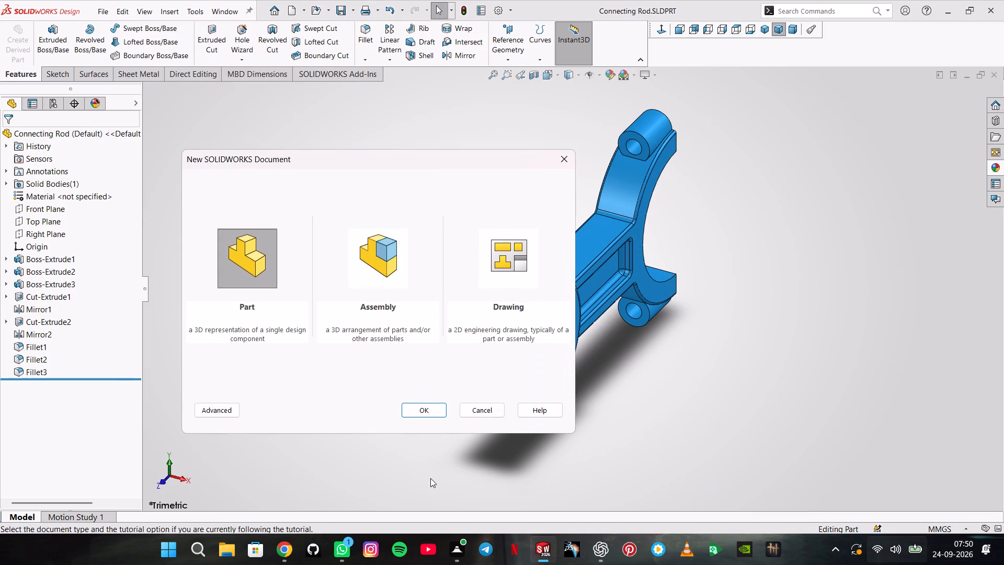
{"action": "left_click", "coordinate": [437, 406]}
{"action": "left_click", "coordinate": [962, 519]}
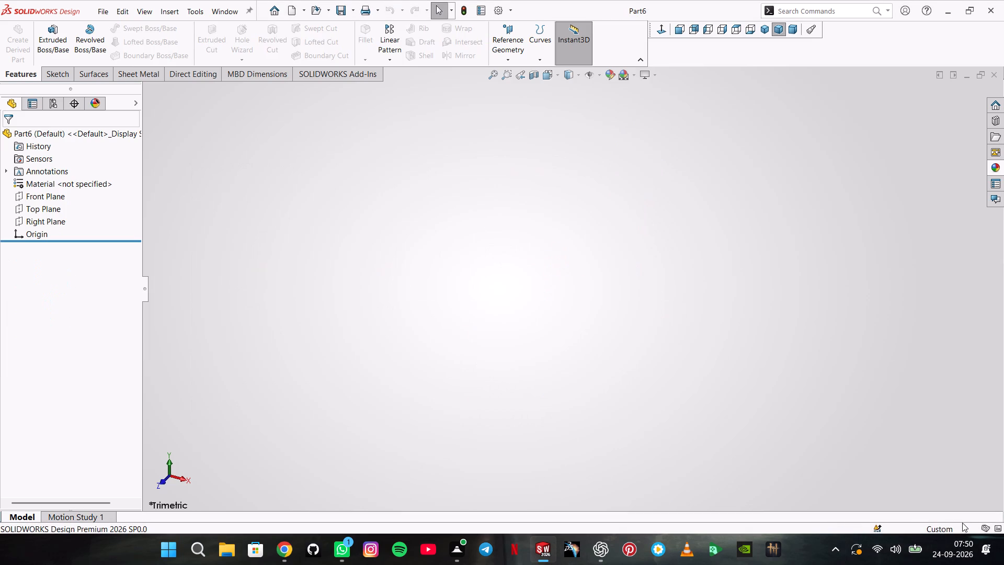
{"action": "left_click", "coordinate": [963, 526]}
{"action": "left_click", "coordinate": [923, 470]}
Start a sketch on the Right Plane and draw a circle about 77 mm in diameter centred on the origin.
{"action": "left_click", "coordinate": [51, 221]}
{"action": "left_click", "coordinate": [62, 211]}
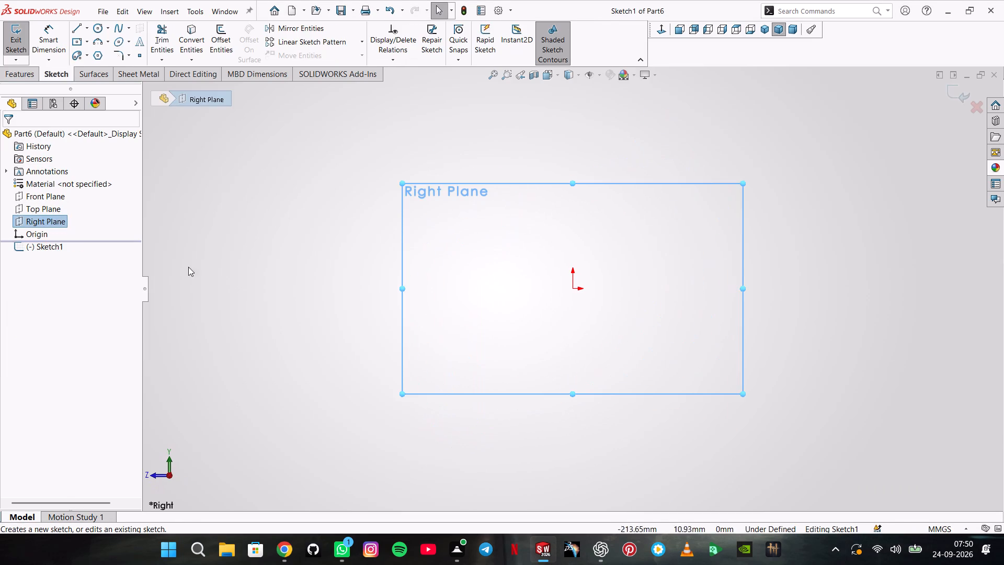
{"action": "left_click", "coordinate": [93, 25]}
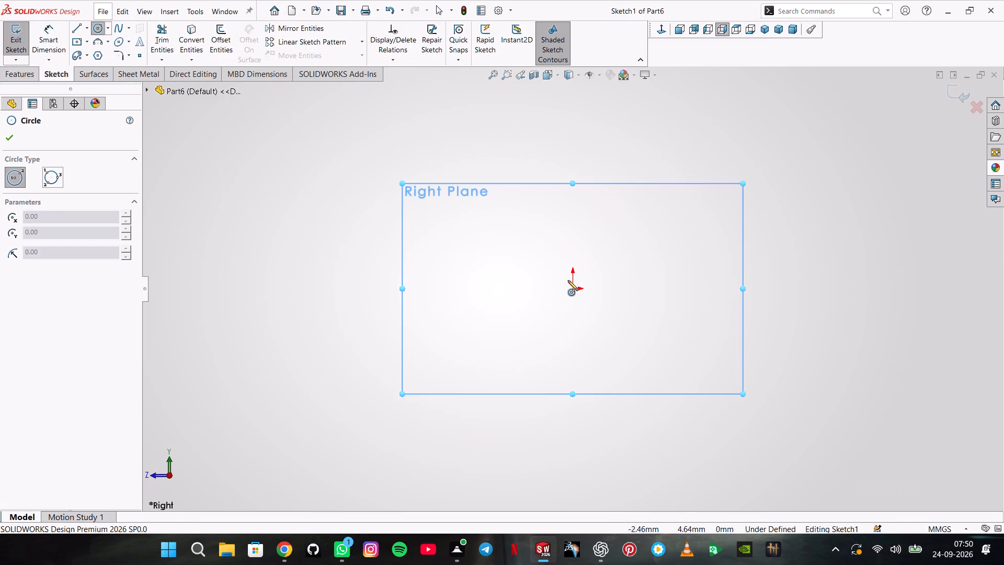
{"action": "left_click", "coordinate": [573, 288]}
{"action": "left_click", "coordinate": [591, 360]}
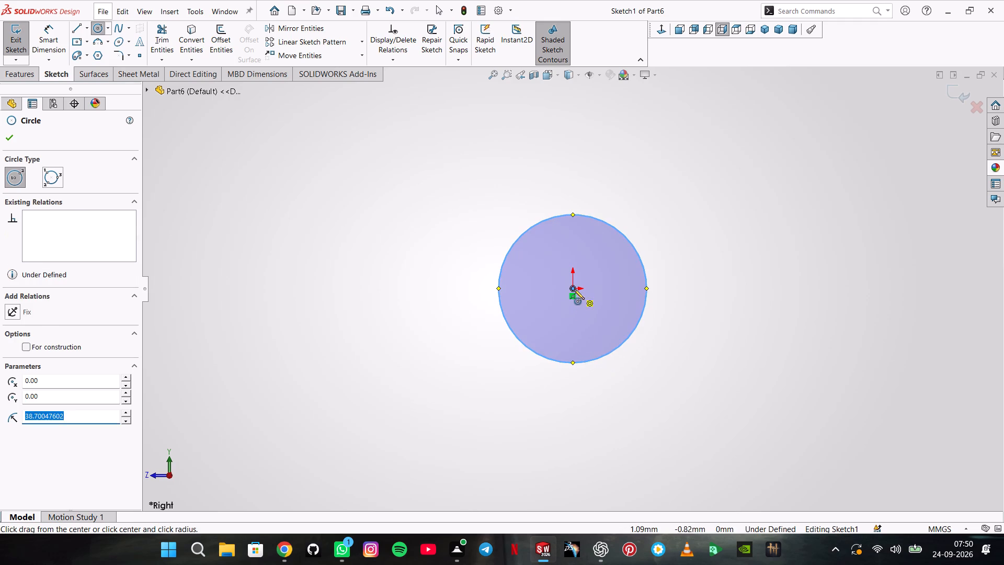
{"action": "left_click", "coordinate": [574, 289]}
{"action": "key", "text": "Escape"}
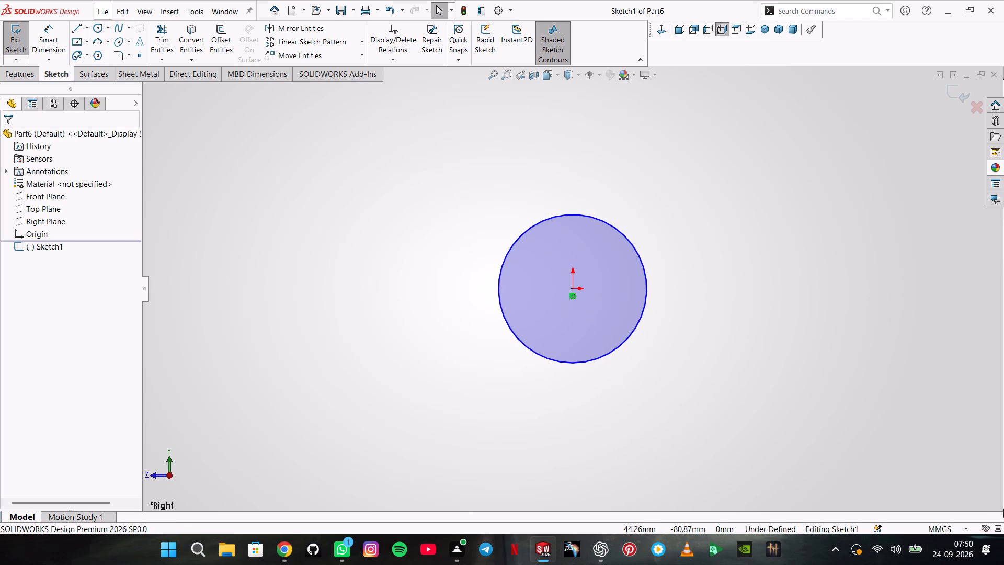
Dimension the circle's diameter to 76.20 mm.
{"action": "left_click", "coordinate": [48, 48]}
{"action": "left_click", "coordinate": [505, 316]}
{"action": "left_click", "coordinate": [442, 293]}
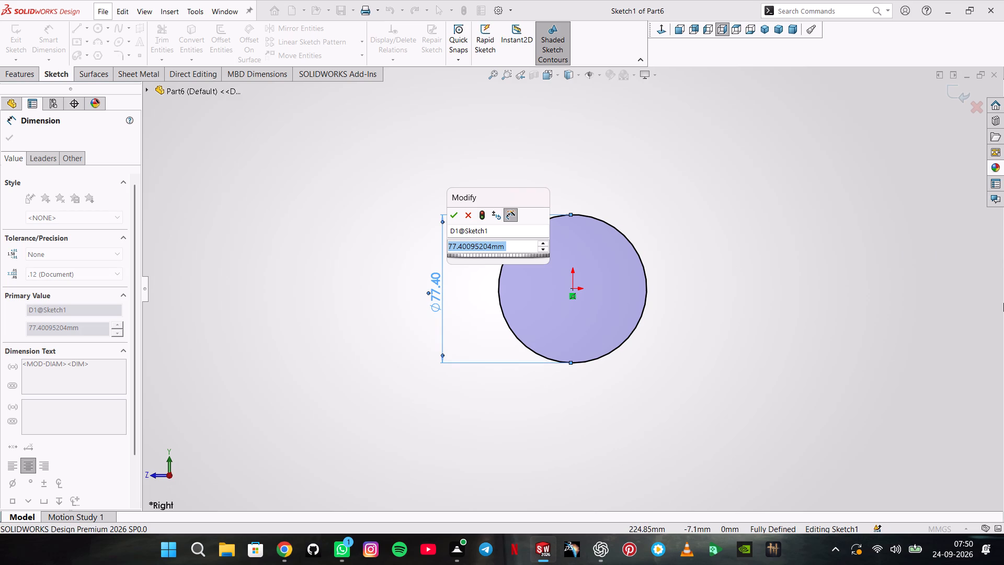
{"action": "type", "text": "76.20"}
{"action": "key", "text": "Return"}
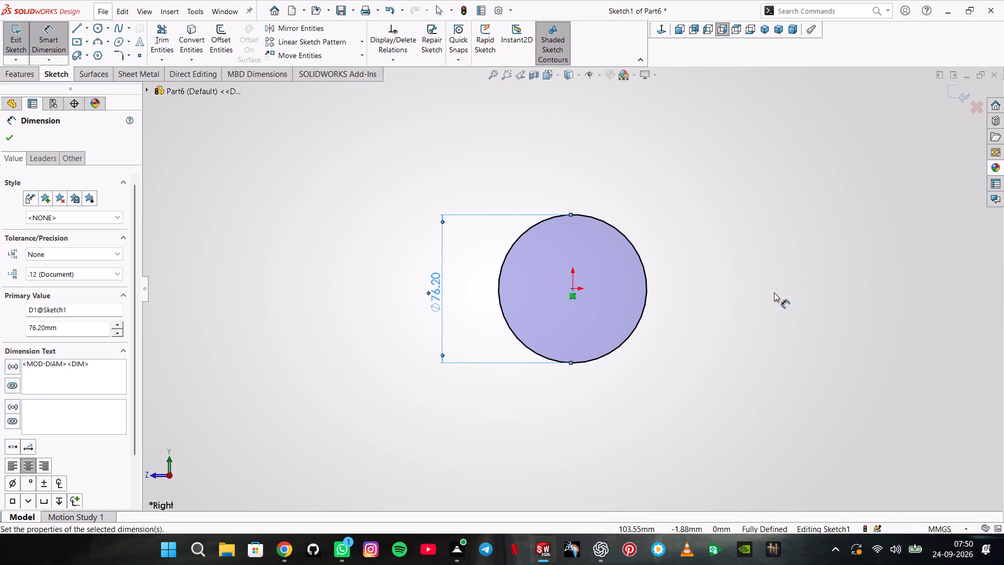
Offset the 76.20 mm circle outward by 12.7 mm to add a concentric outer circle.
{"action": "left_click", "coordinate": [232, 30]}
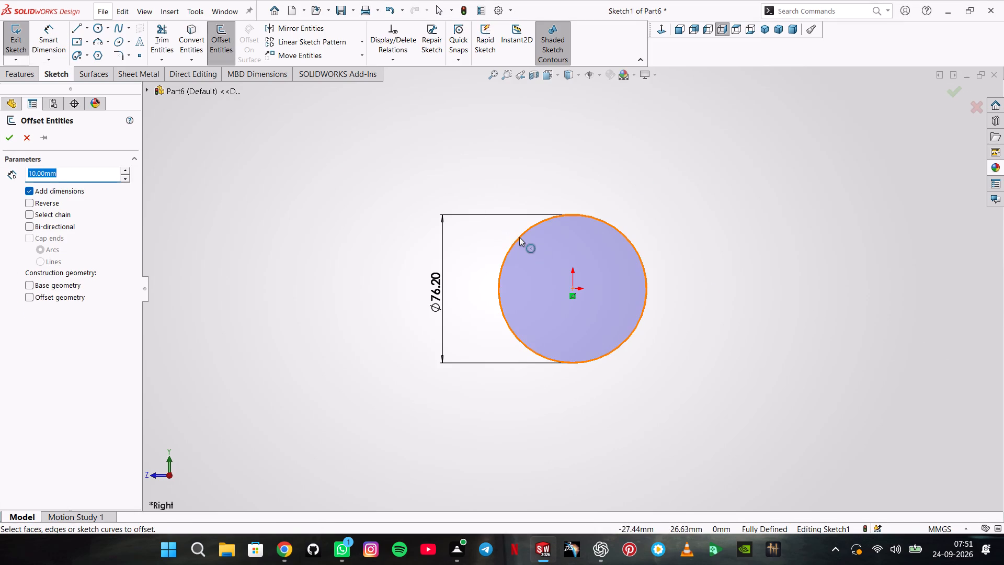
{"action": "left_click", "coordinate": [519, 237]}
{"action": "type", "text": "12.7"}
{"action": "key", "text": "Return"}
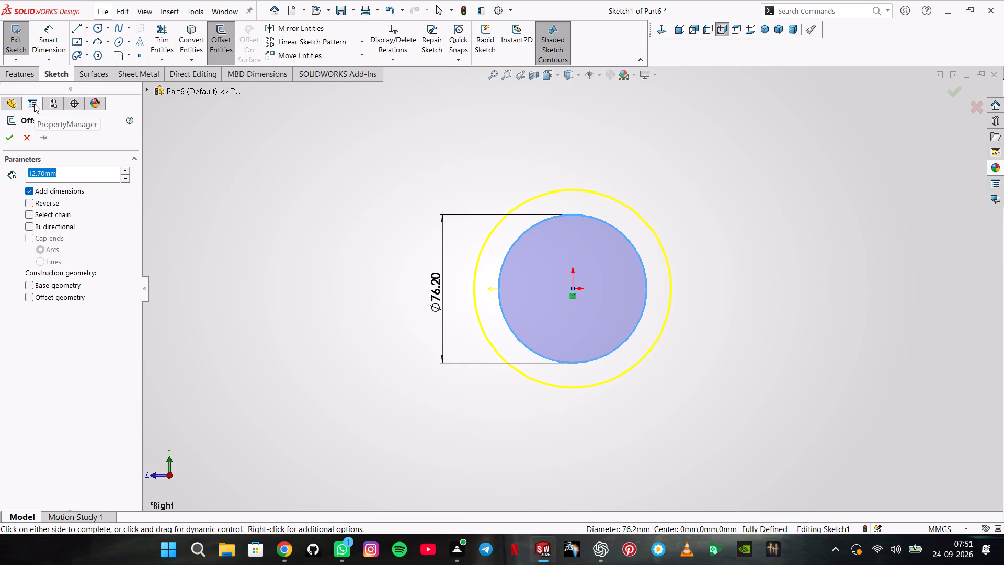
{"action": "left_click", "coordinate": [10, 133]}
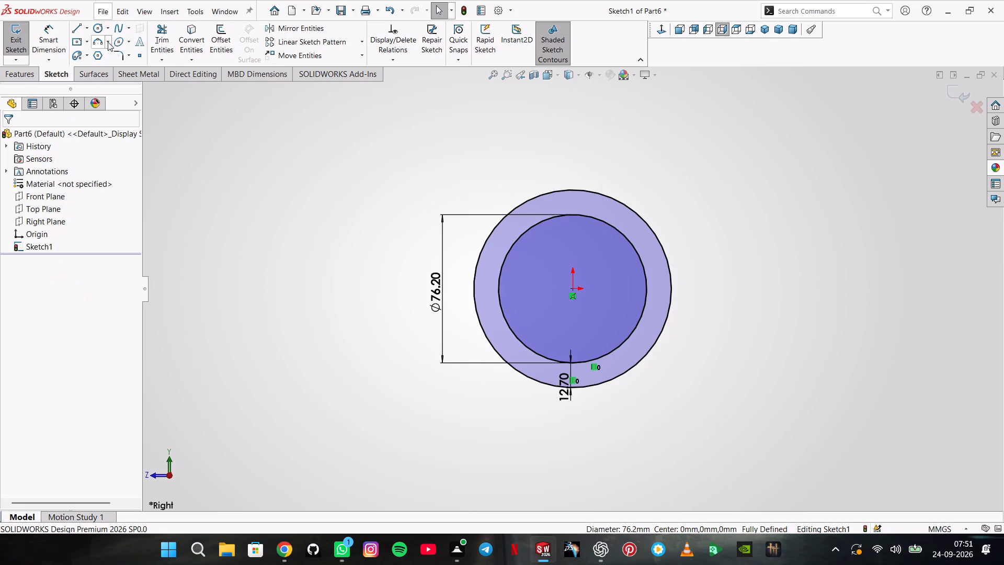
Draw a horizontal line about 101.6 mm long across the outer circle, passing through the origin.
{"action": "left_click", "coordinate": [75, 26]}
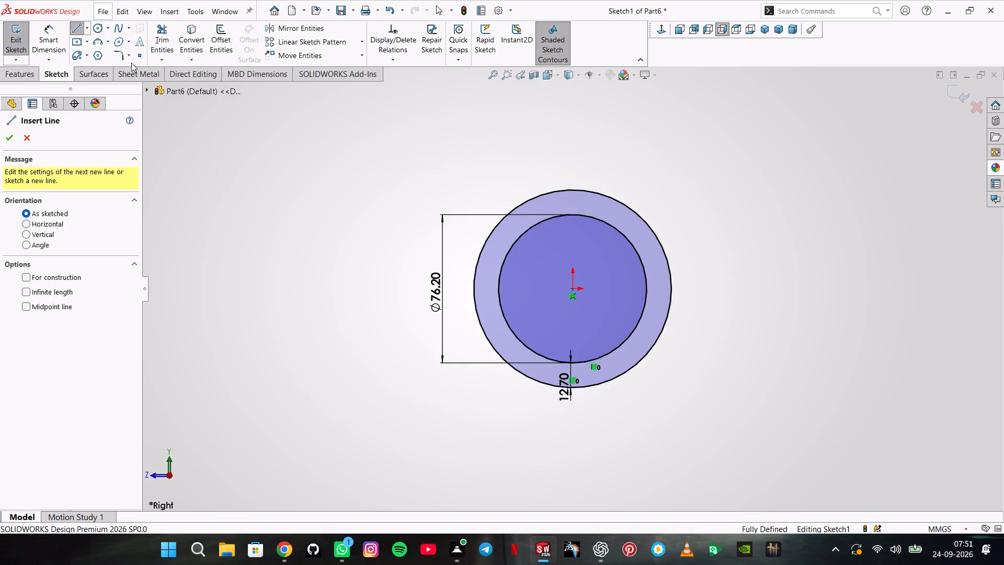
{"action": "left_click", "coordinate": [474, 289]}
{"action": "left_click", "coordinate": [671, 291]}
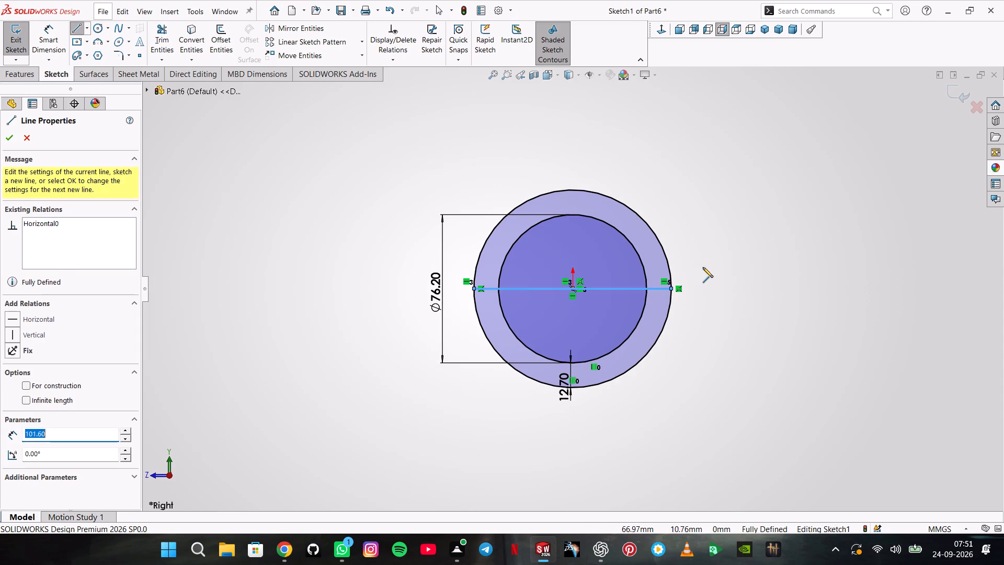
{"action": "double_click", "coordinate": [703, 267]}
{"action": "left_click", "coordinate": [9, 136]}
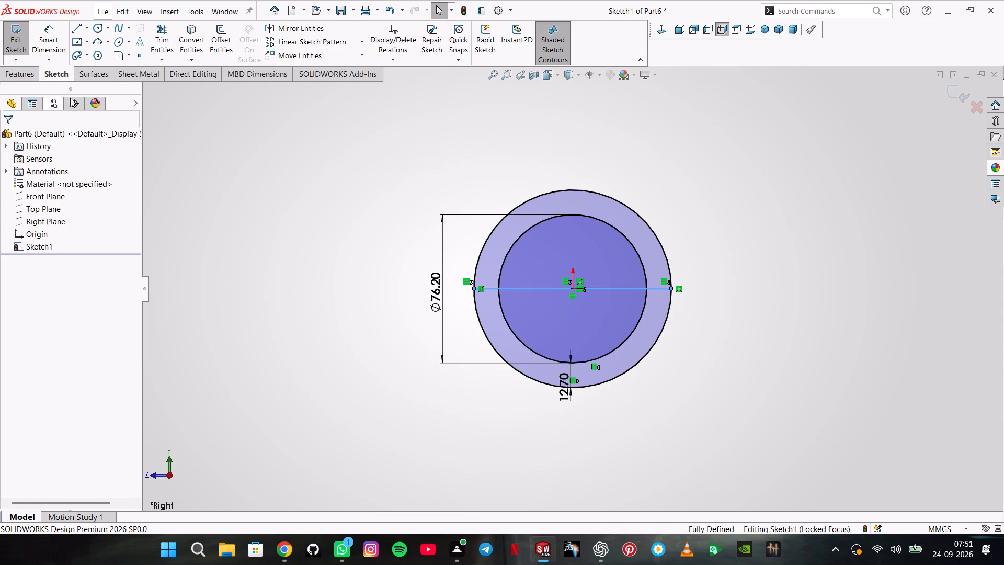
Trim the lower halves of both circles and the line's middle portion, leaving a closed upper half-ring profile.
{"action": "left_click", "coordinate": [168, 32]}
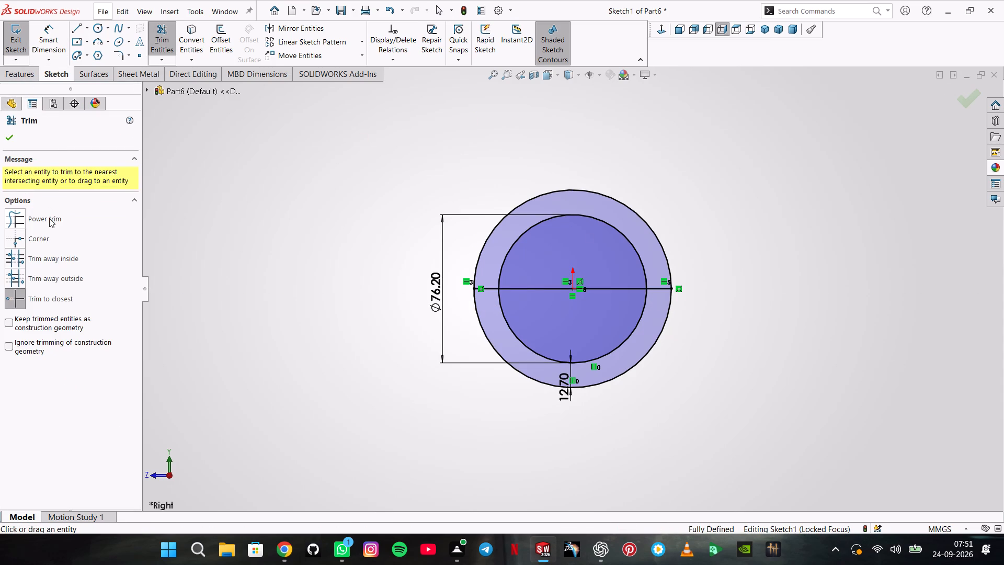
{"action": "left_click", "coordinate": [50, 218]}
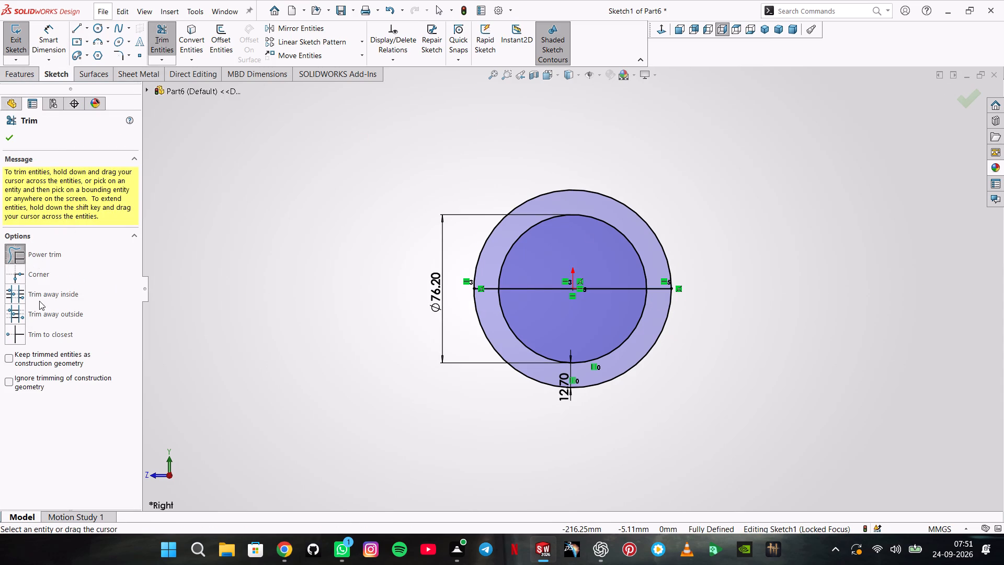
{"action": "left_click", "coordinate": [47, 332]}
{"action": "left_click", "coordinate": [488, 339]}
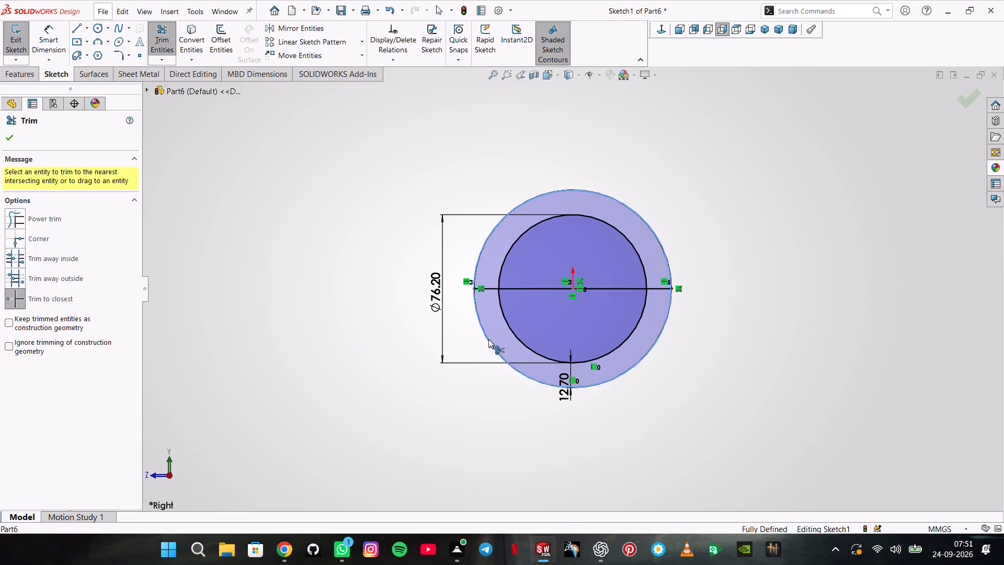
{"action": "left_click", "coordinate": [509, 330]}
{"action": "left_click", "coordinate": [523, 289]}
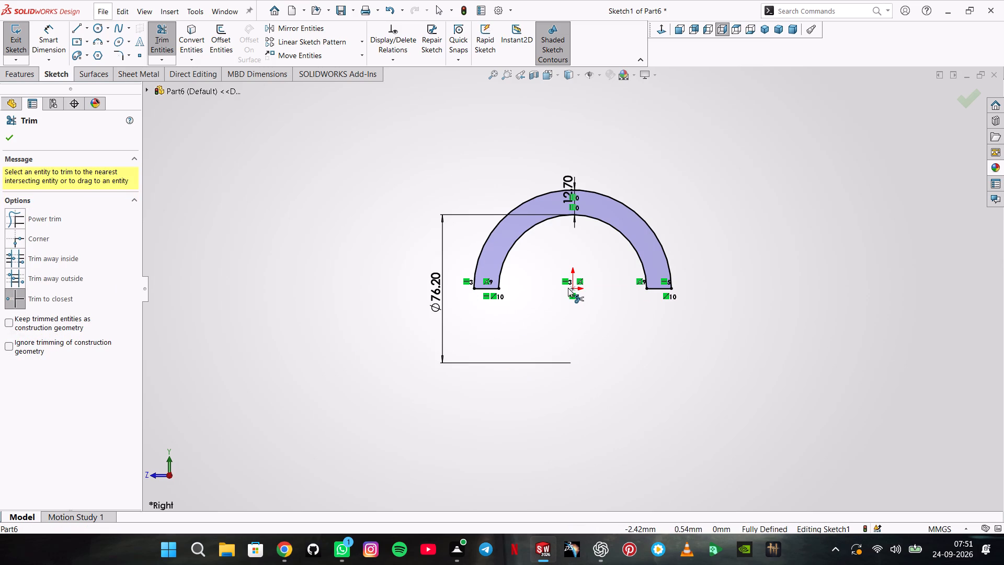
Extrude the half-ring profile 24.13 mm using the Mid Plane end condition.
{"action": "left_click", "coordinate": [13, 69]}
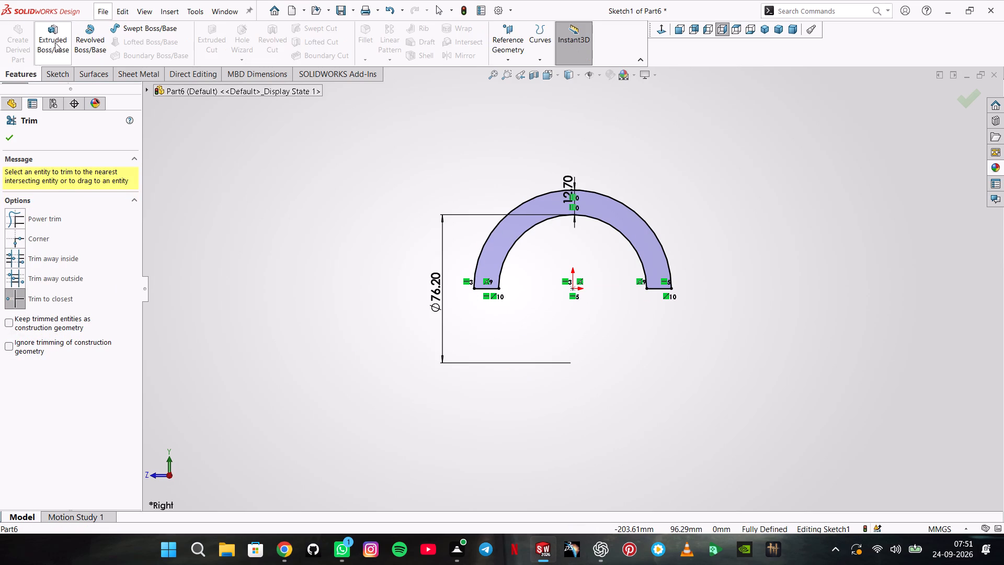
{"action": "left_click", "coordinate": [55, 42]}
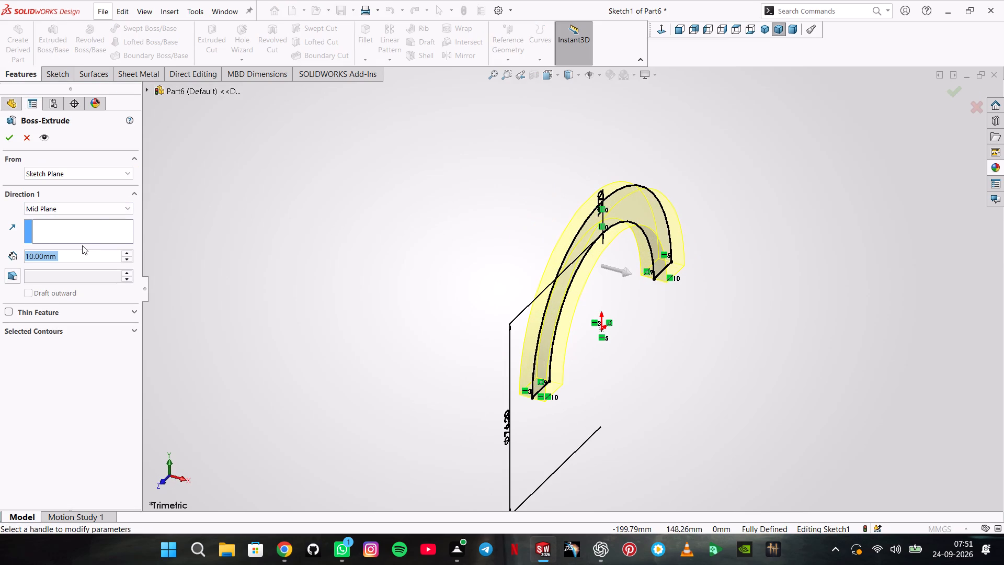
{"action": "type", "text": "24.13"}
{"action": "key", "text": "Return"}
{"action": "key", "text": "Return"}
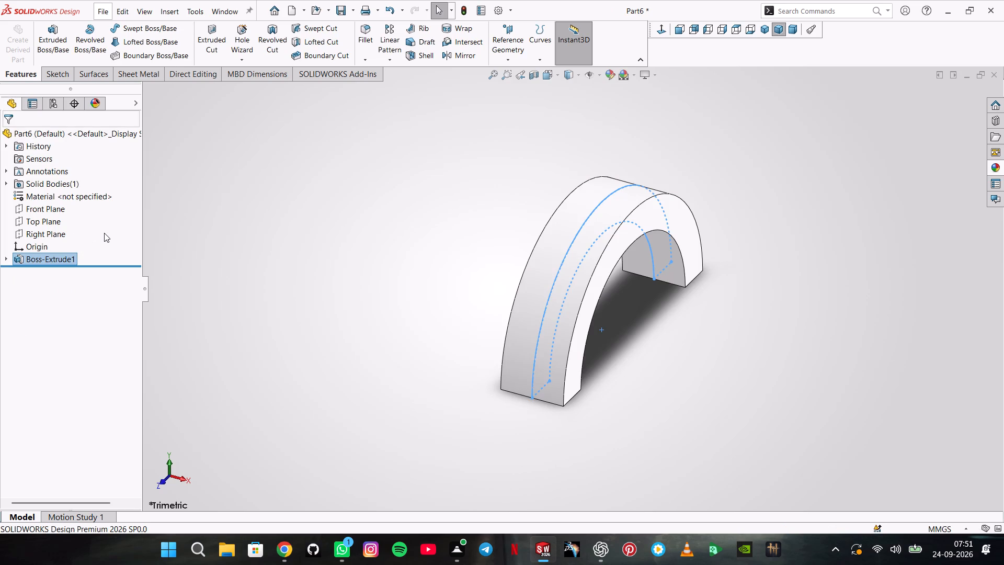
Cycle the applied scene to change the lighting on the half-ring.
{"action": "left_click", "coordinate": [624, 73]}
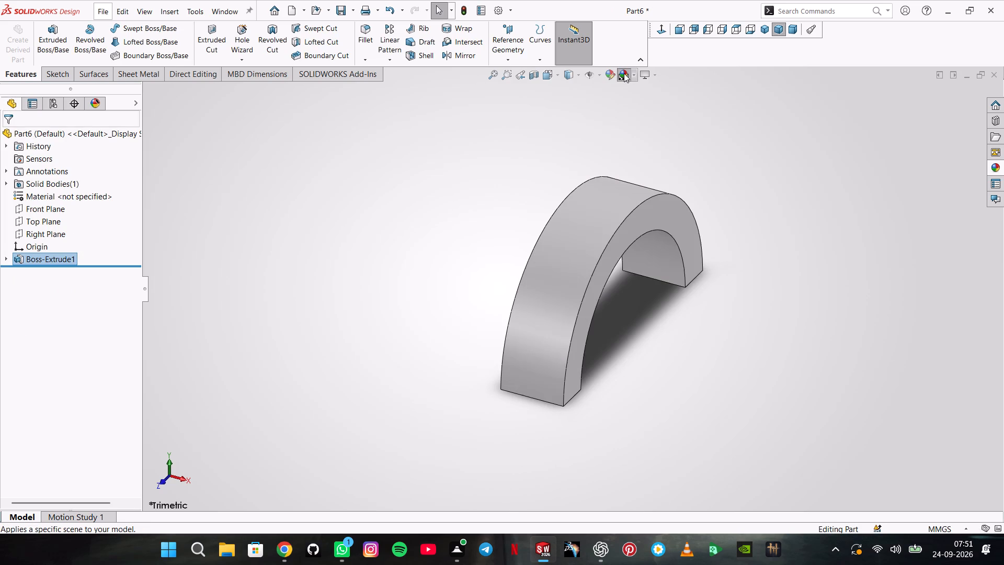
{"action": "left_click", "coordinate": [624, 73]}
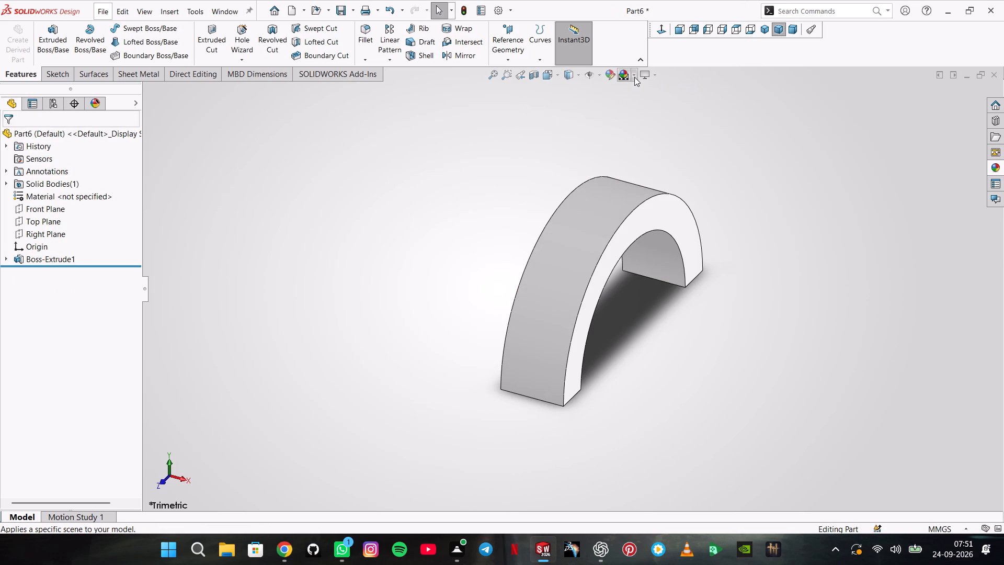
{"action": "left_click", "coordinate": [625, 74]}
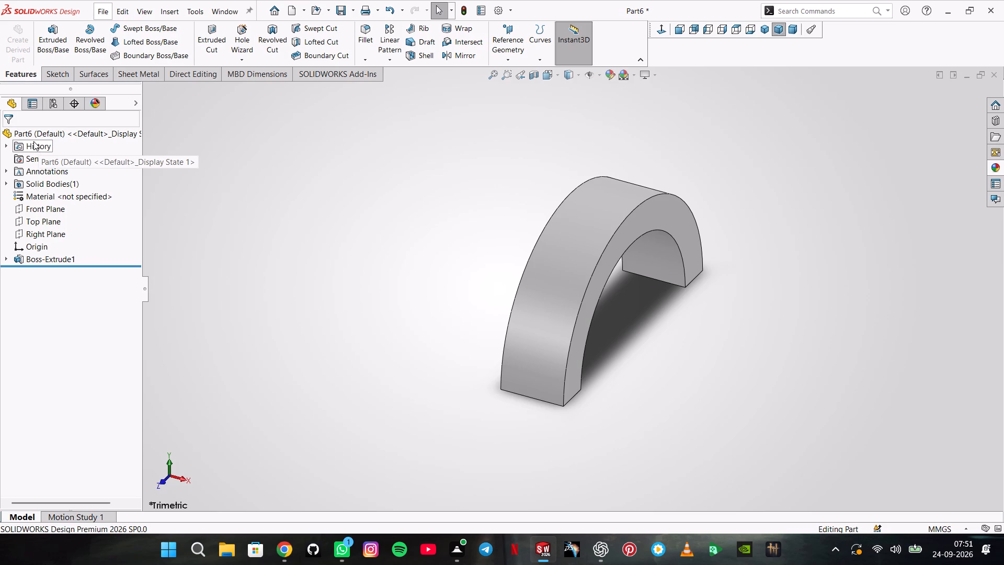
Start a sketch on one flat end face of the half-ring and draw a circle about 22 mm in diameter centred on its outer edge's midpoint.
{"action": "middle_click_drag", "start_coordinate": [610, 385], "coordinate": [585, 254]}
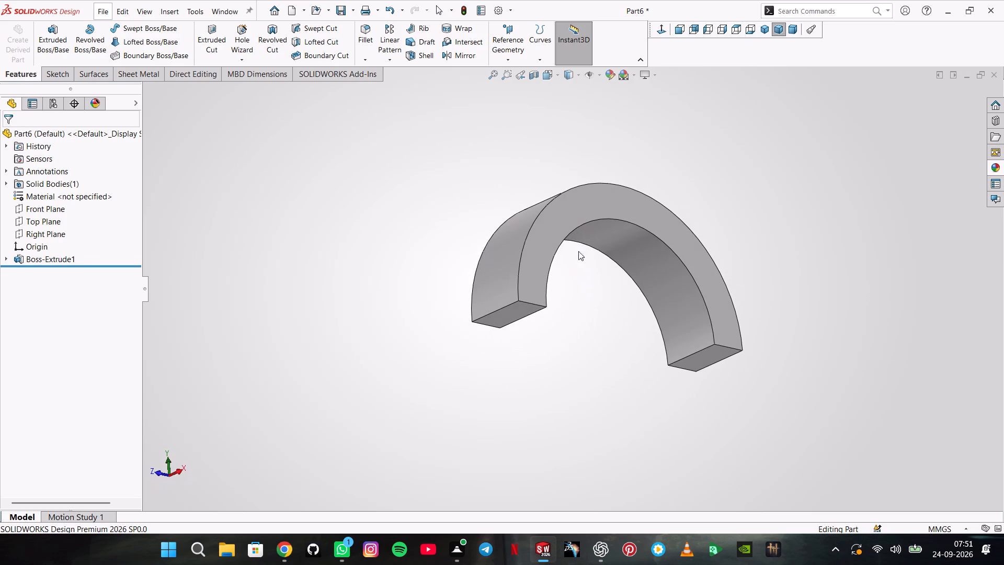
{"action": "left_click", "coordinate": [528, 308]}
{"action": "left_click", "coordinate": [579, 274]}
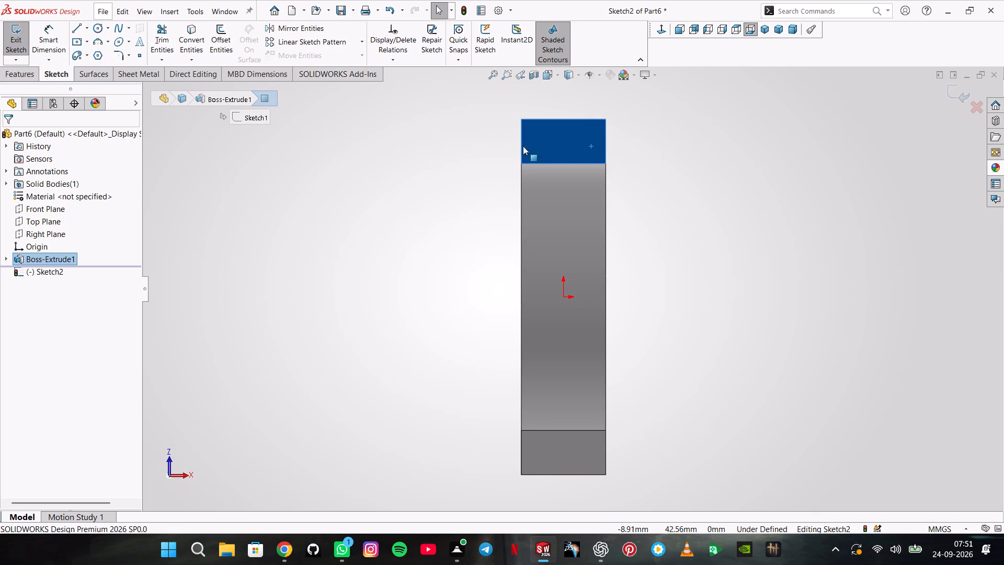
{"action": "left_click", "coordinate": [664, 30]}
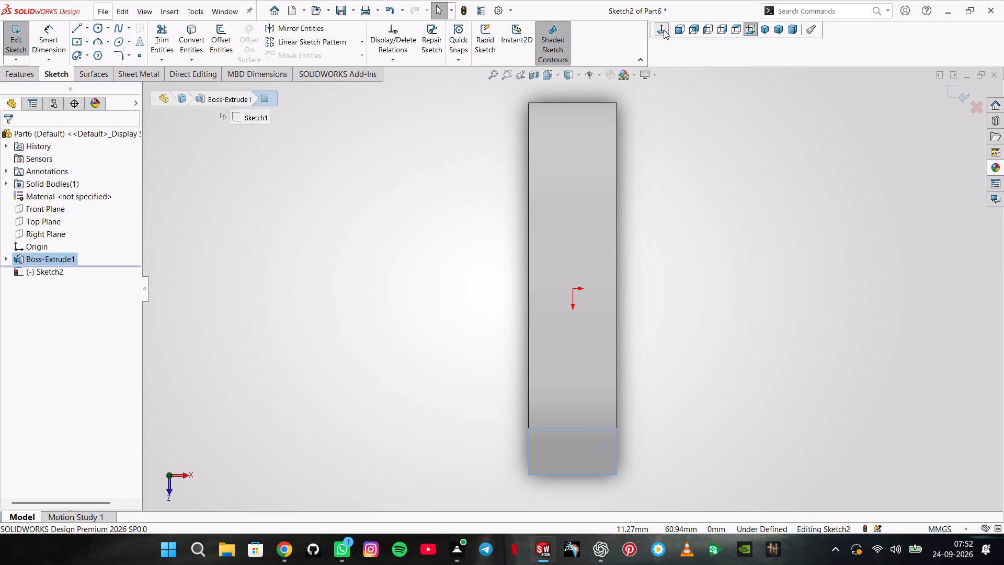
{"action": "left_click", "coordinate": [664, 30]}
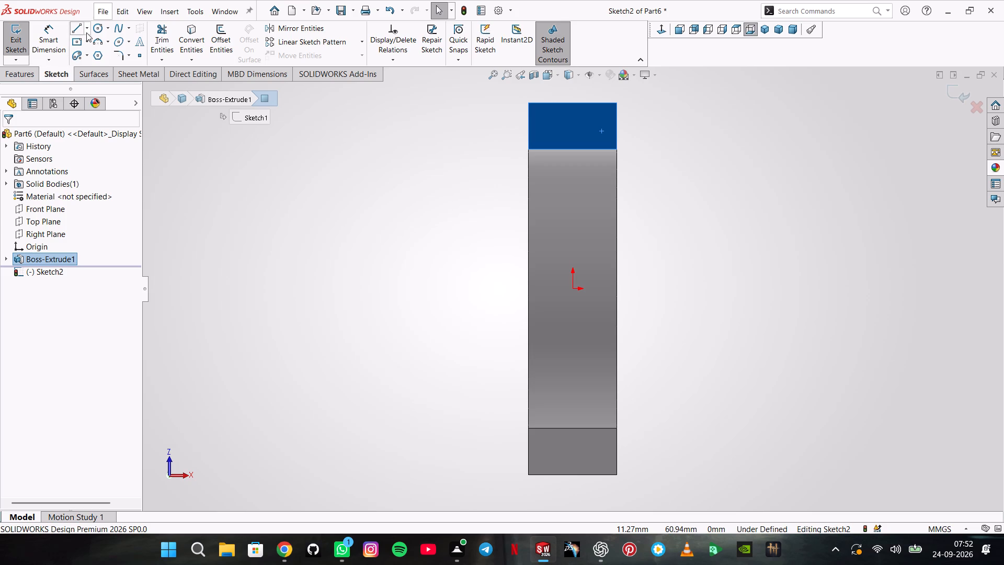
{"action": "left_click", "coordinate": [99, 28]}
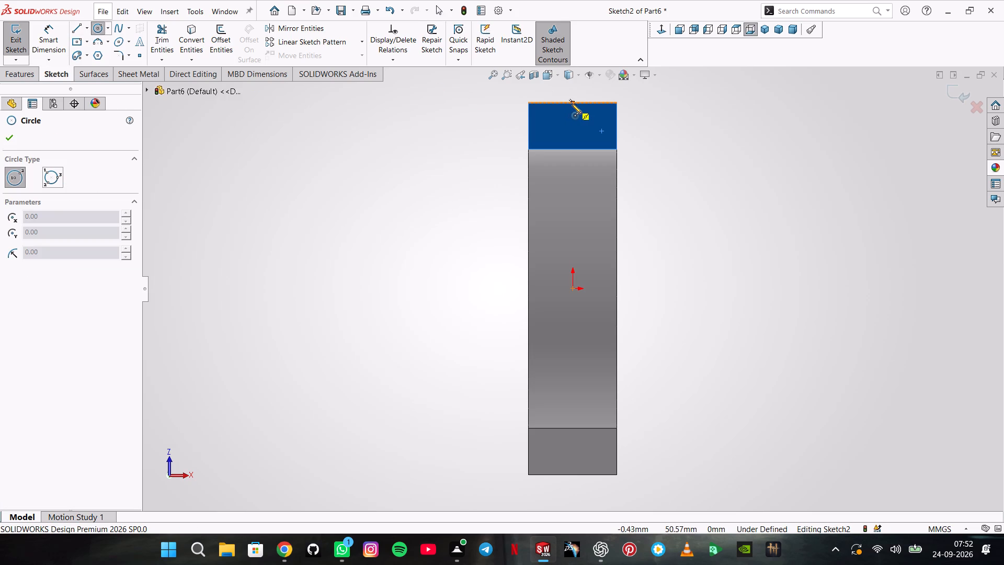
{"action": "left_click", "coordinate": [574, 104]}
{"action": "left_click", "coordinate": [590, 140]}
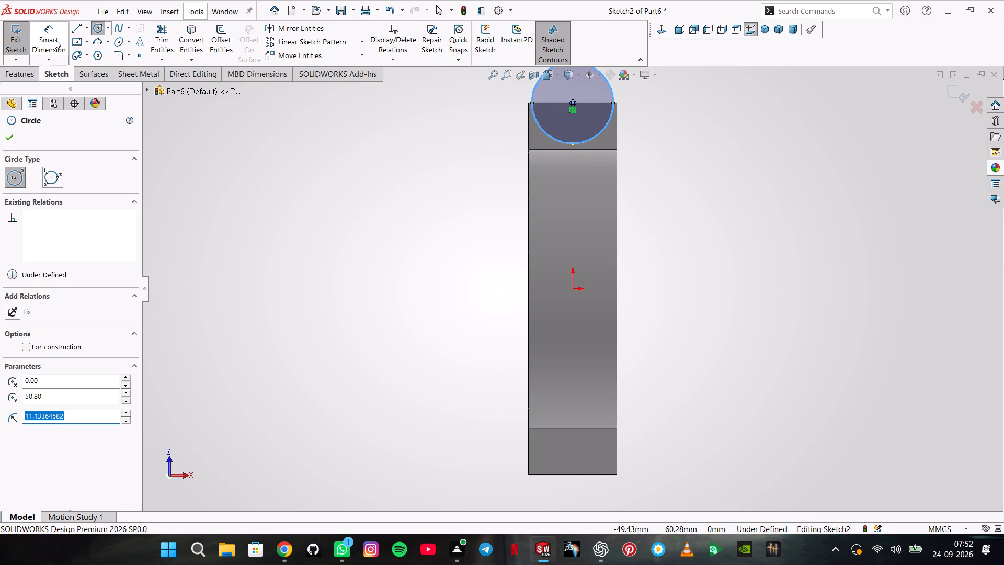
Dimension the end-face circle's diameter to 19.05 mm.
{"action": "left_click", "coordinate": [55, 40]}
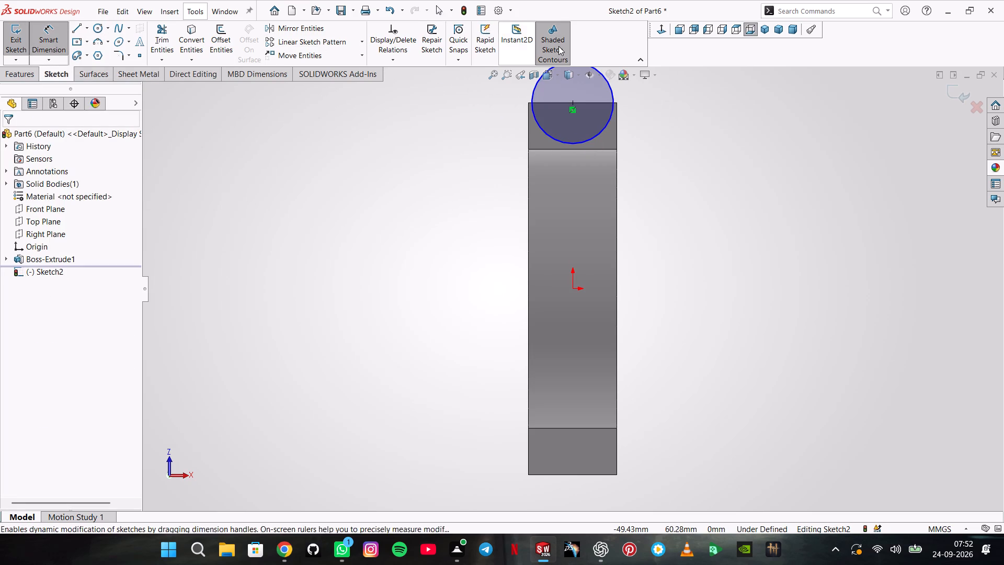
{"action": "left_click", "coordinate": [611, 88]}
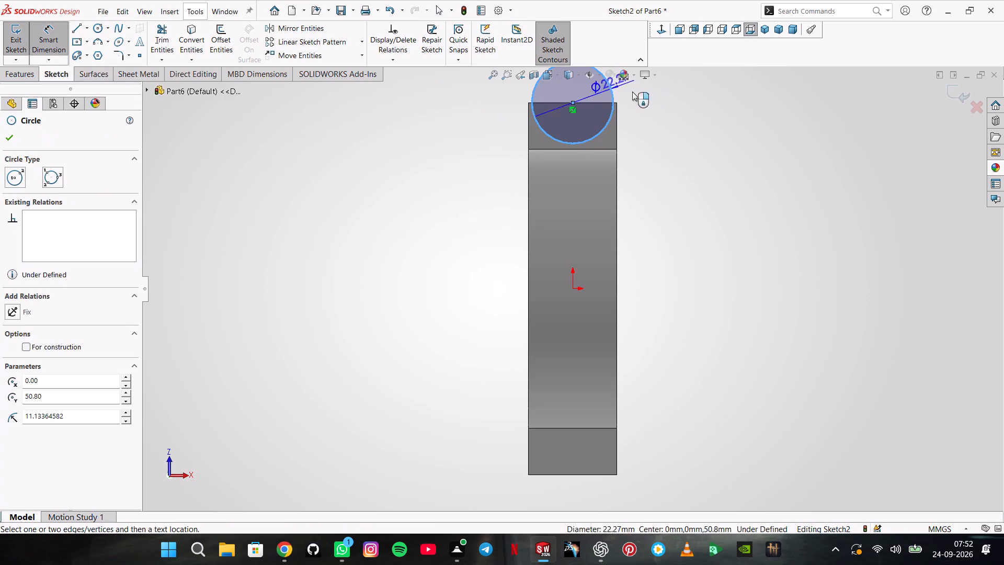
{"action": "left_click", "coordinate": [681, 92]}
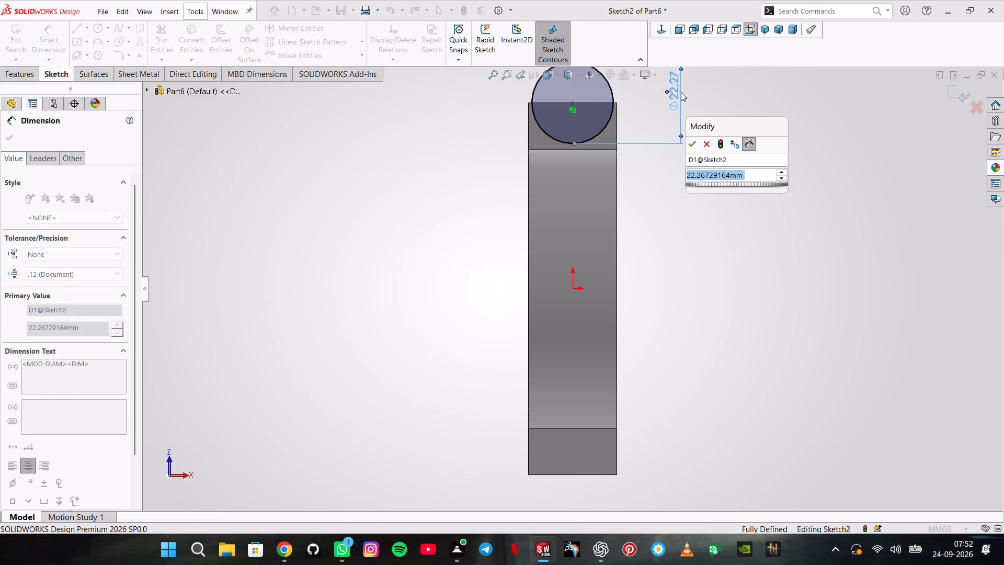
{"action": "type", "text": "19.05"}
{"action": "key", "text": "Return"}
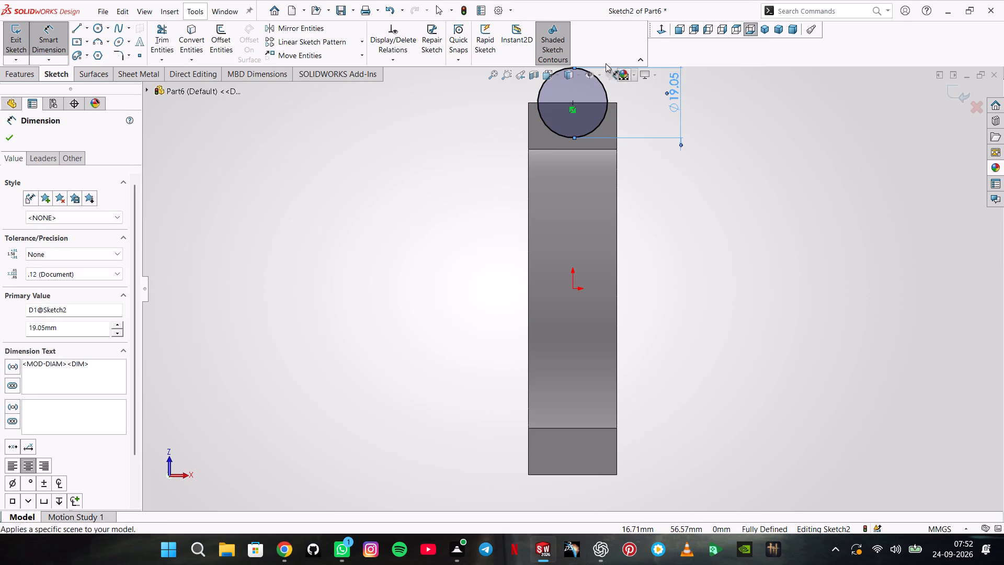
Extrude the circle as a Blind 15.25 mm boss, reversed to run upward alongside the half-ring, merged with the body.
{"action": "left_click", "coordinate": [33, 74]}
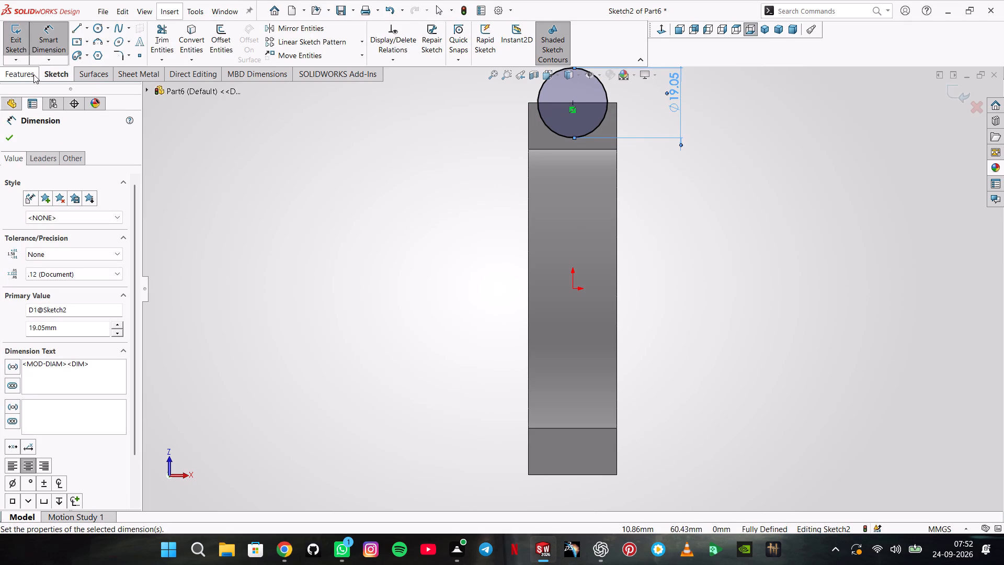
{"action": "left_click", "coordinate": [69, 42]}
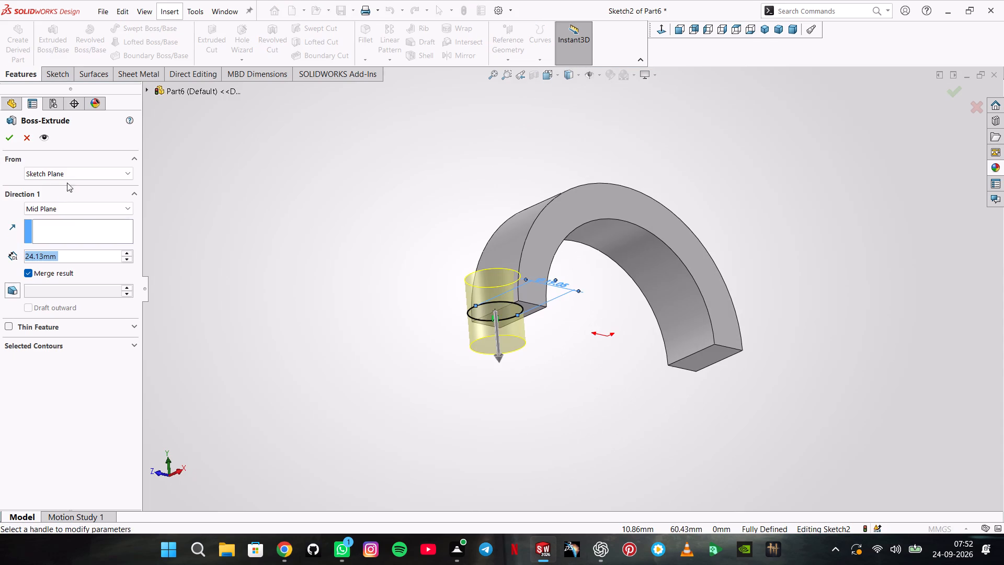
{"action": "left_click", "coordinate": [81, 213]}
{"action": "left_click", "coordinate": [77, 221]}
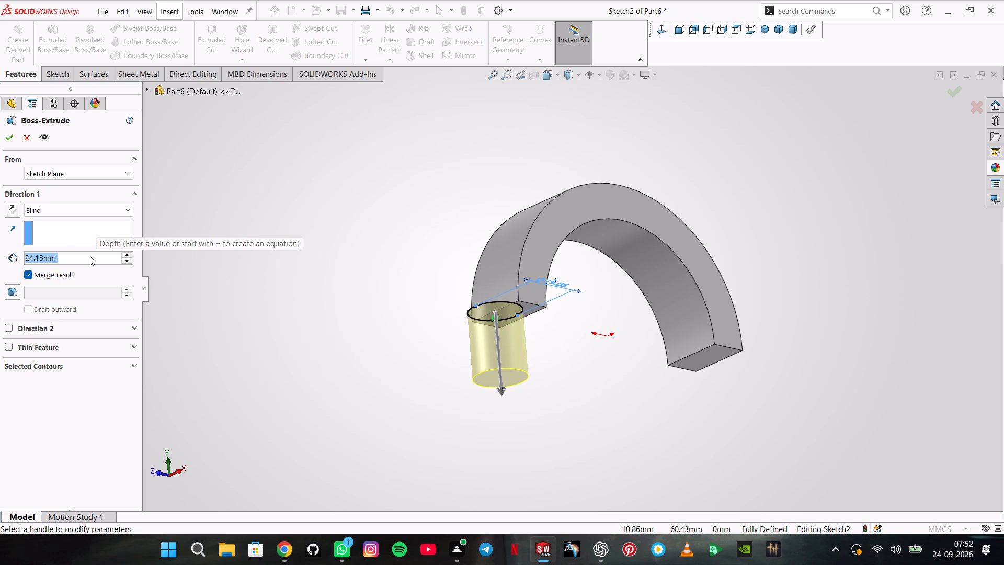
{"action": "type", "text": "15.25"}
{"action": "key", "text": "Return"}
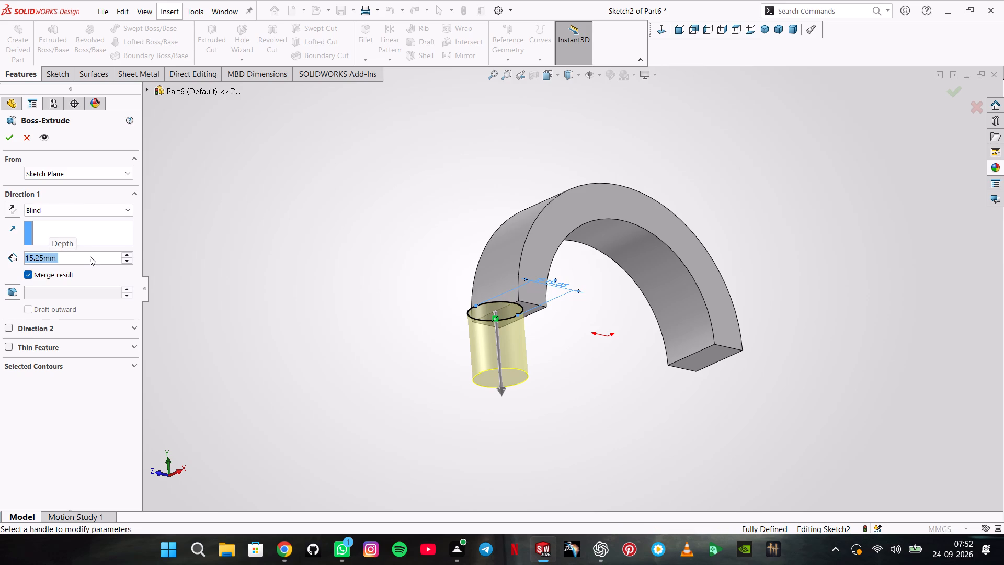
{"action": "left_click", "coordinate": [12, 207]}
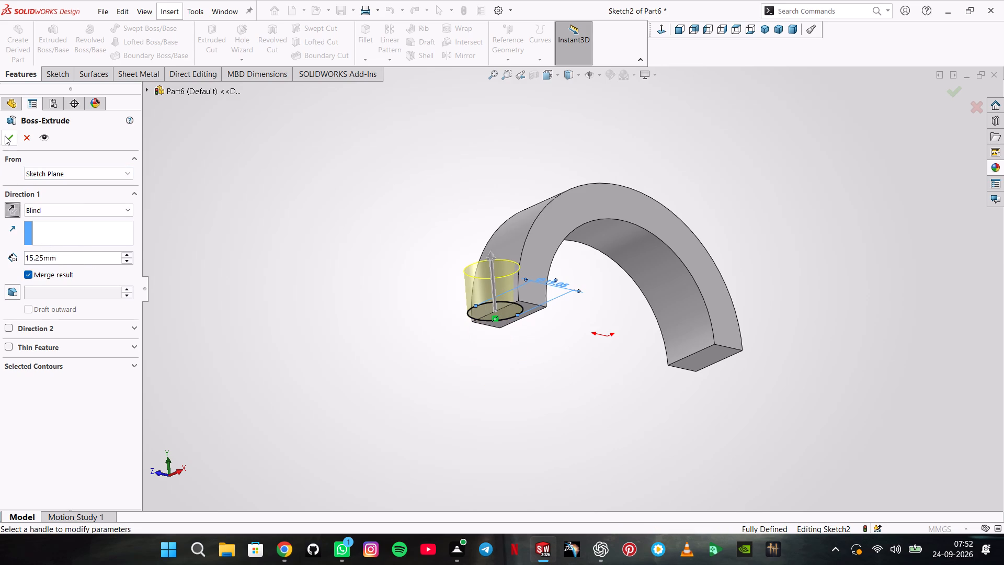
{"action": "left_click", "coordinate": [8, 136]}
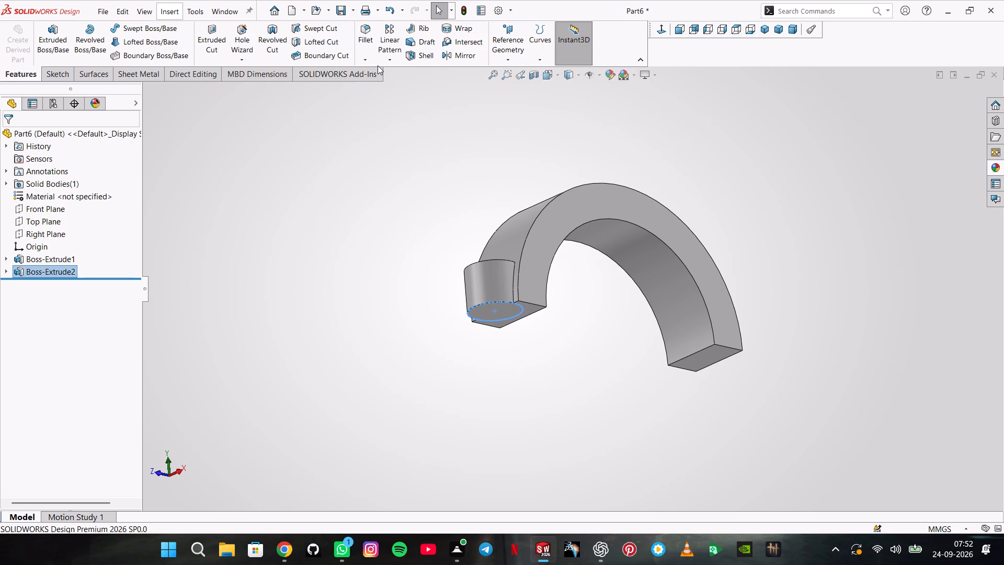
Set up a Blind 15.25 mm extruded cut from the boss's circle sketch, starting at a 15.25 mm offset reversed to the boss's upper face.
{"action": "left_click", "coordinate": [204, 48]}
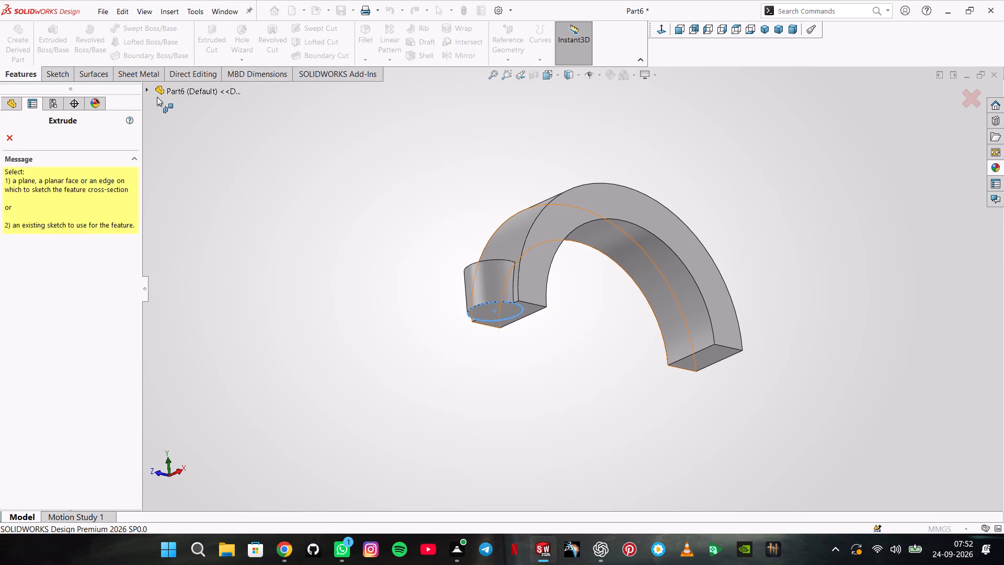
{"action": "left_click", "coordinate": [150, 91]}
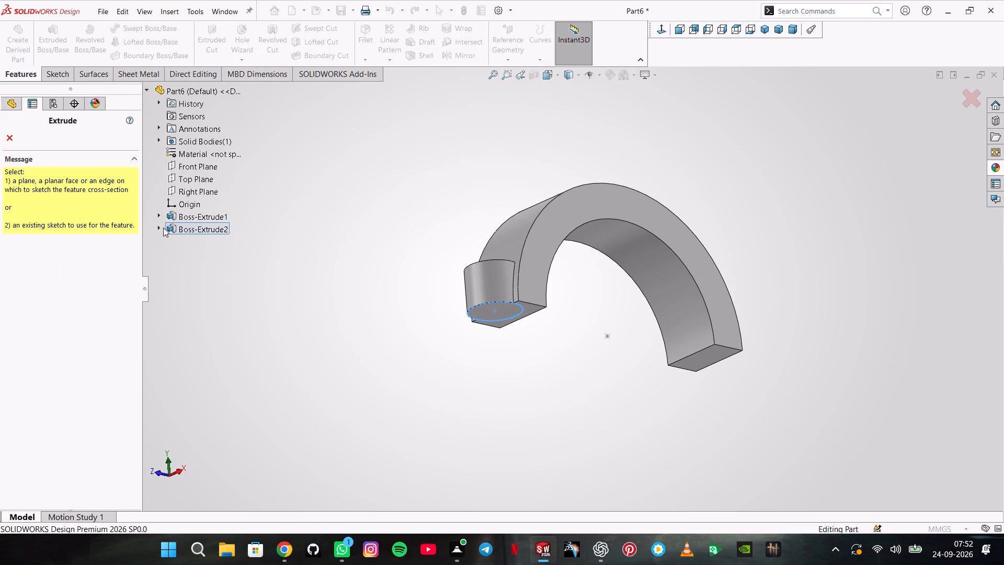
{"action": "left_click", "coordinate": [161, 227]}
{"action": "left_click", "coordinate": [191, 240]}
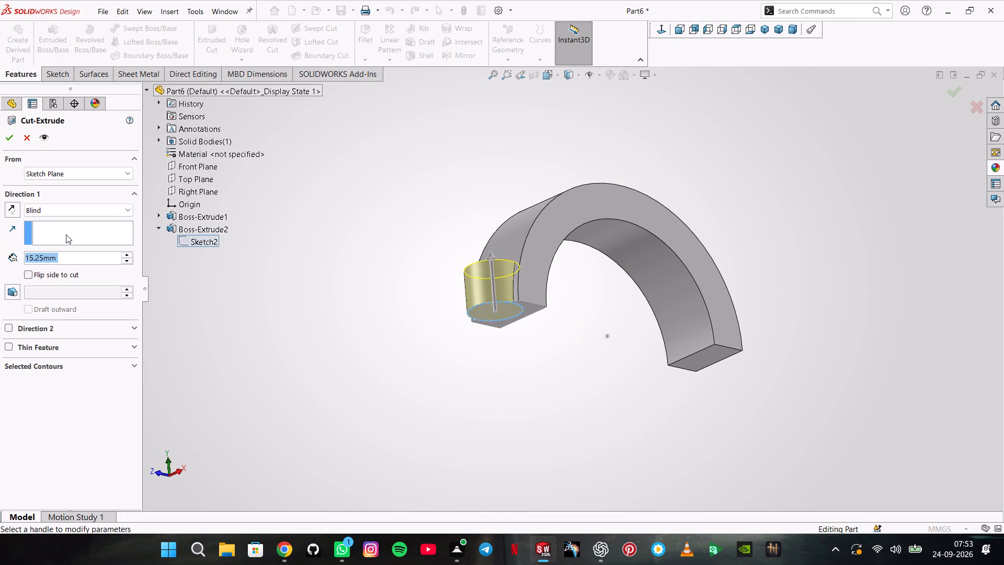
{"action": "left_click", "coordinate": [60, 168]}
{"action": "left_click", "coordinate": [51, 209]}
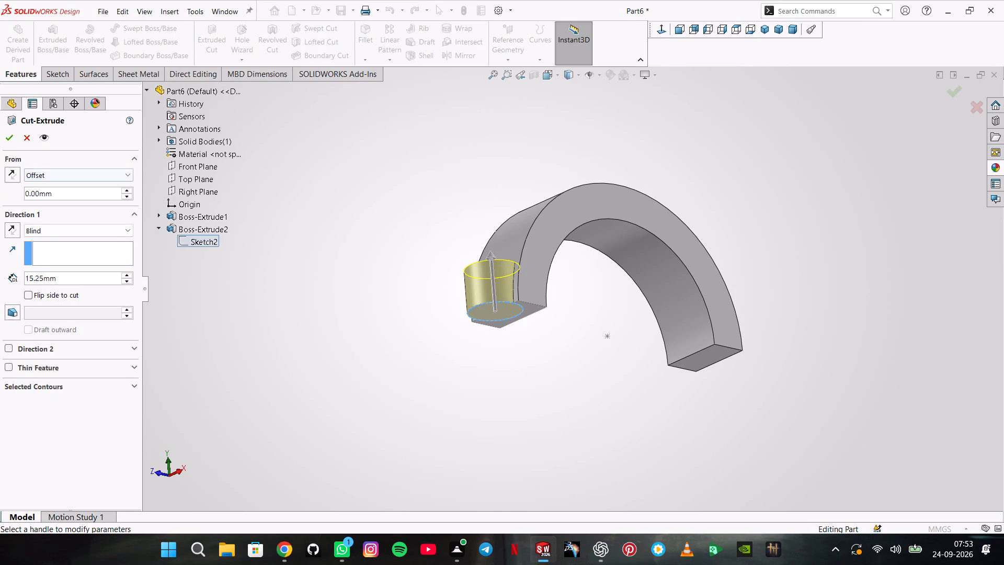
{"action": "double_click", "coordinate": [61, 191]}
{"action": "type", "text": "15.25"}
{"action": "key", "text": "Return"}
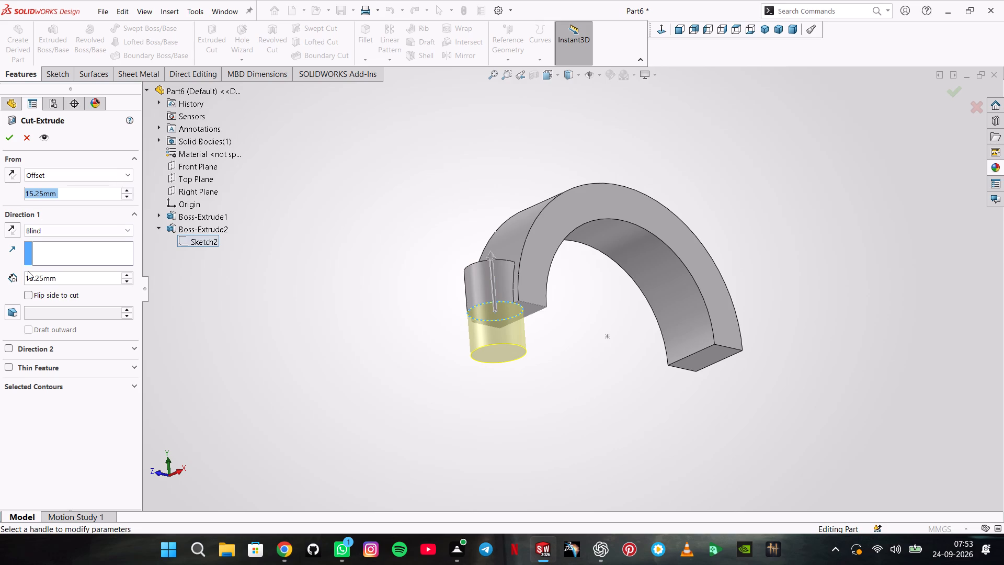
{"action": "left_click", "coordinate": [35, 297]}
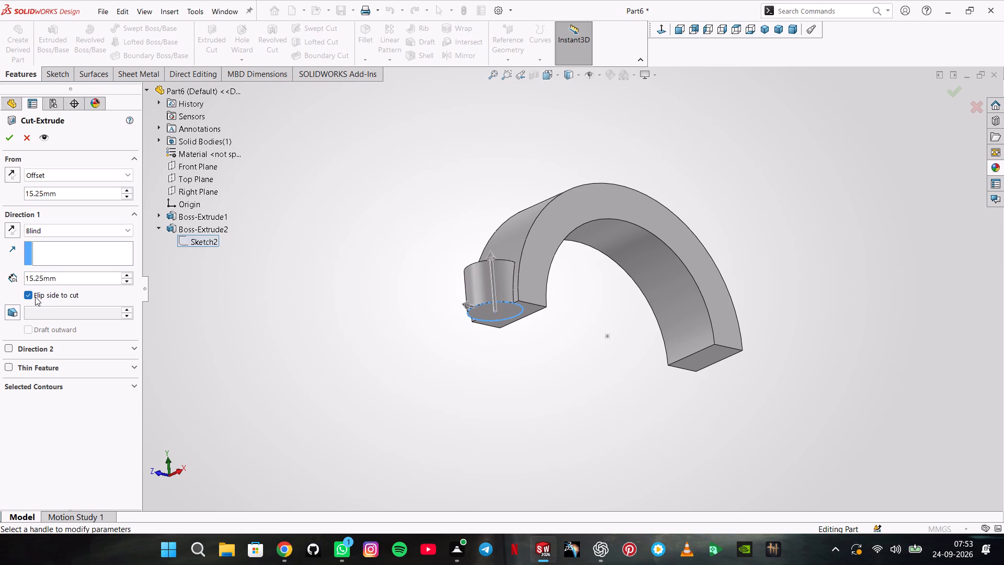
{"action": "left_click", "coordinate": [35, 297]}
{"action": "left_click", "coordinate": [7, 173]}
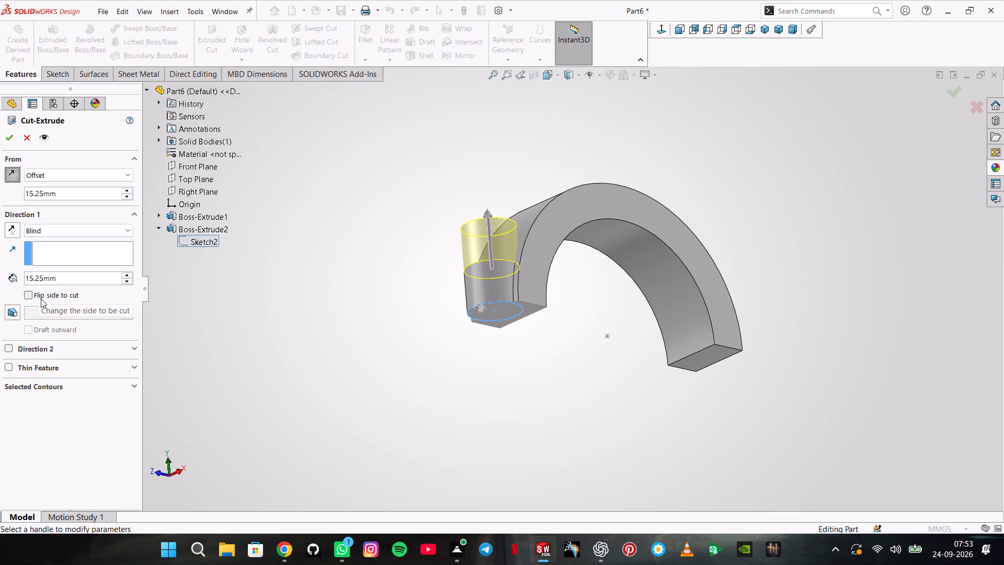
Add a 3° outward draft to the cut above the boss and complete the cut.
{"action": "left_click", "coordinate": [58, 313]}
{"action": "left_click", "coordinate": [17, 312]}
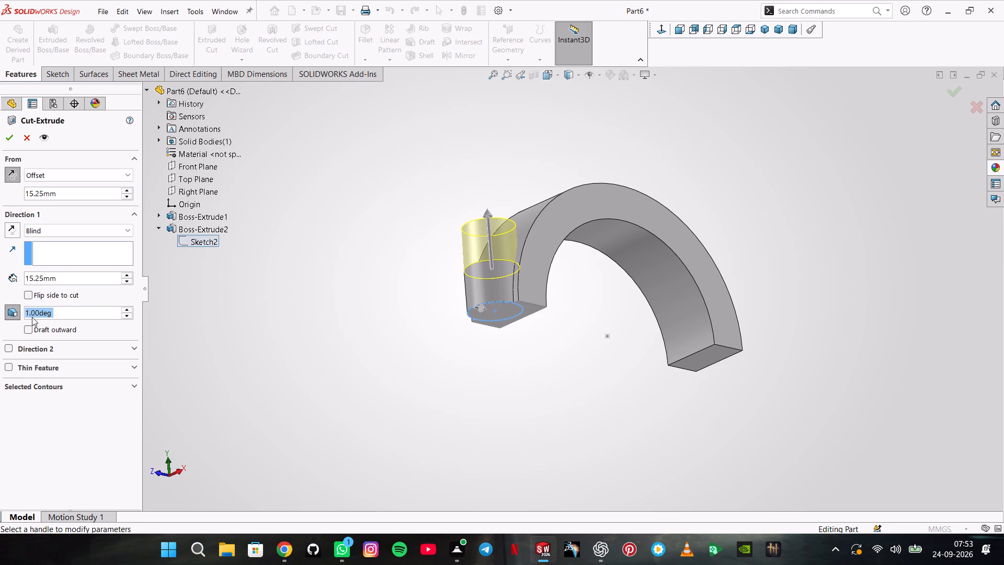
{"action": "key", "text": "2"}
{"action": "key", "text": "Return"}
{"action": "key", "text": "3"}
{"action": "key", "text": "Return"}
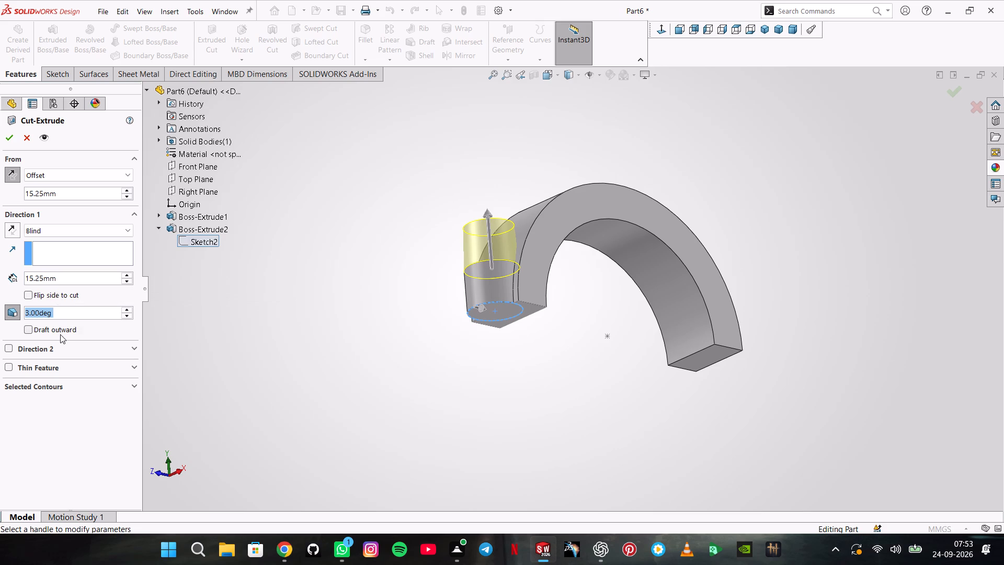
{"action": "left_click", "coordinate": [60, 334]}
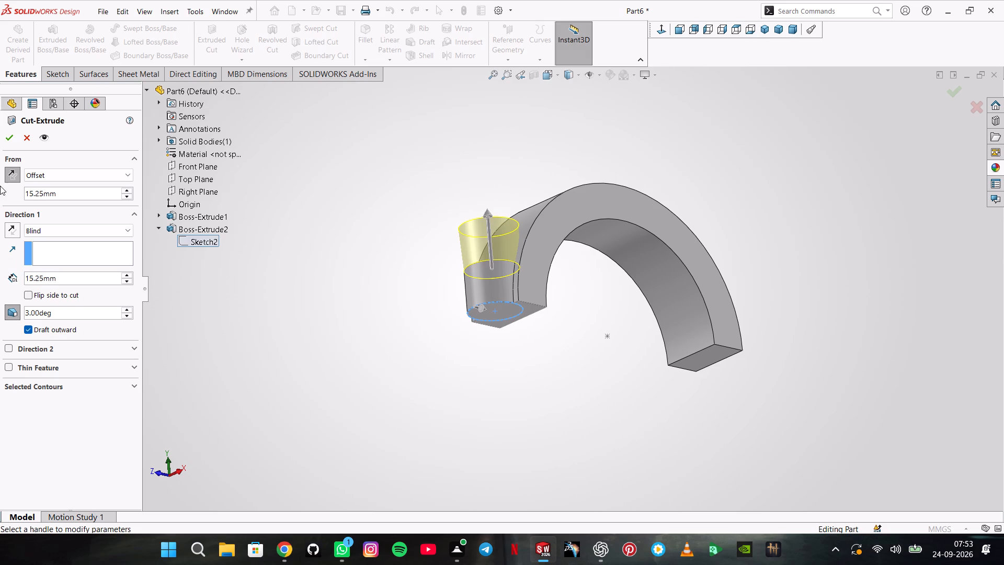
{"action": "left_click", "coordinate": [14, 138]}
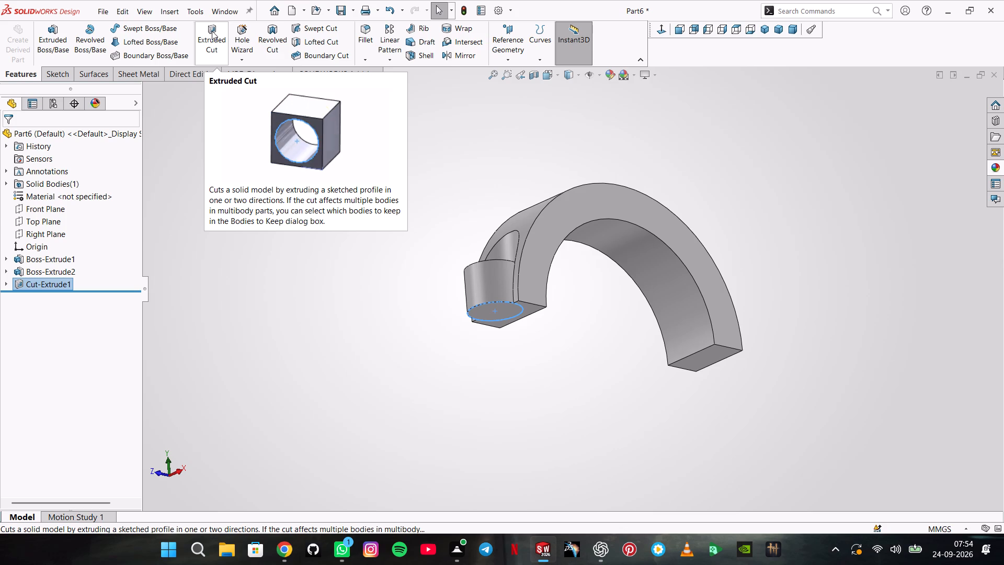
{"action": "left_click", "coordinate": [312, 220]}
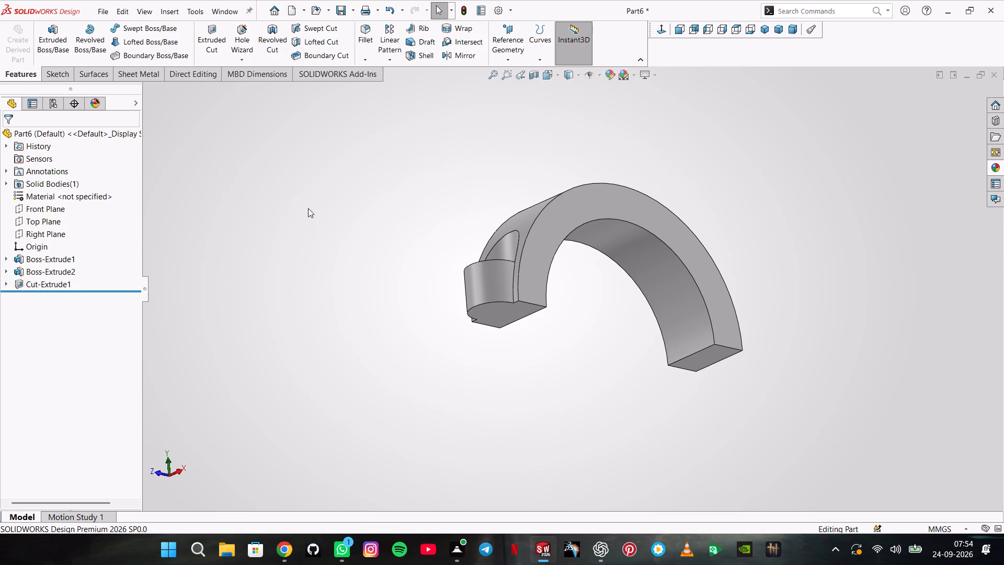
Specify a Hole Wizard counterbore hole for an ANSI Inch Socket Head Cap Screw, size 5/16, Normal fit, Through All.
{"action": "left_click", "coordinate": [248, 41]}
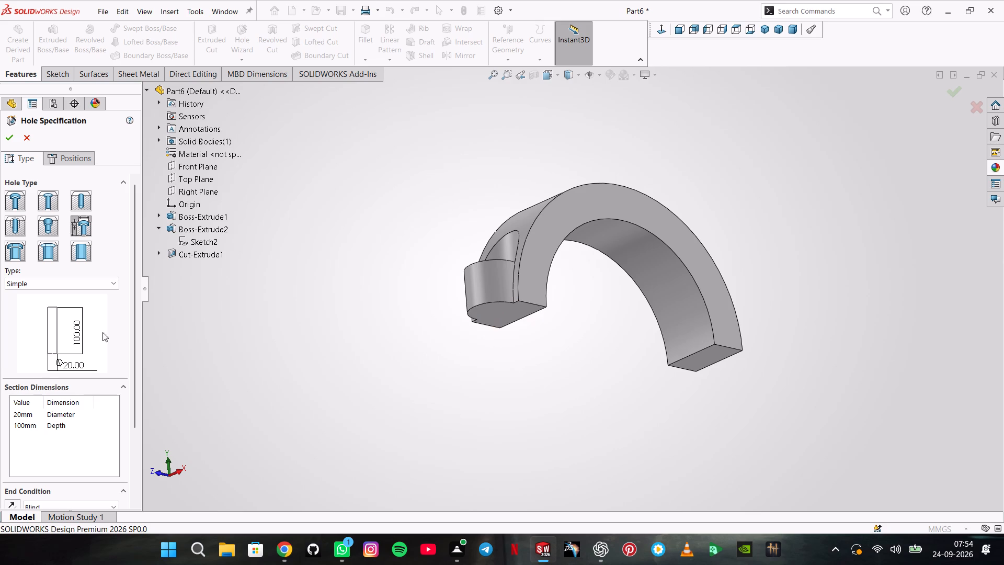
{"action": "left_click", "coordinate": [44, 286]}
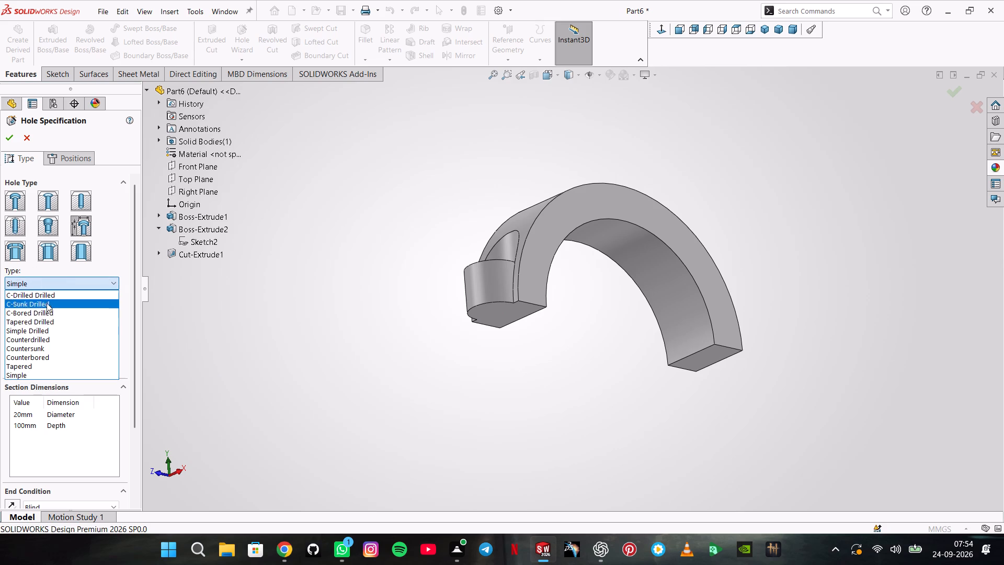
{"action": "left_click", "coordinate": [7, 191]}
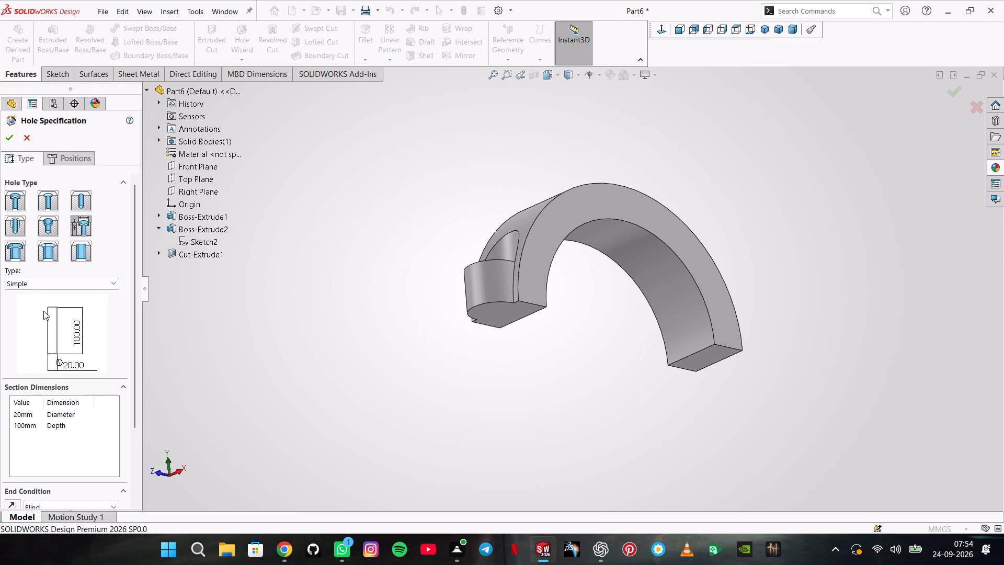
{"action": "left_click", "coordinate": [49, 282]}
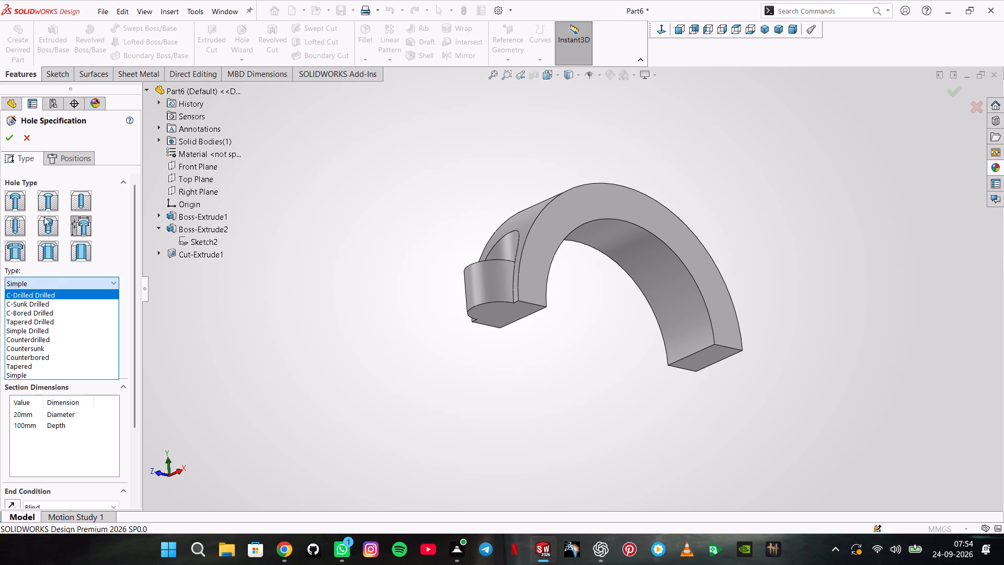
{"action": "left_click", "coordinate": [22, 197]}
{"action": "left_click", "coordinate": [20, 198]}
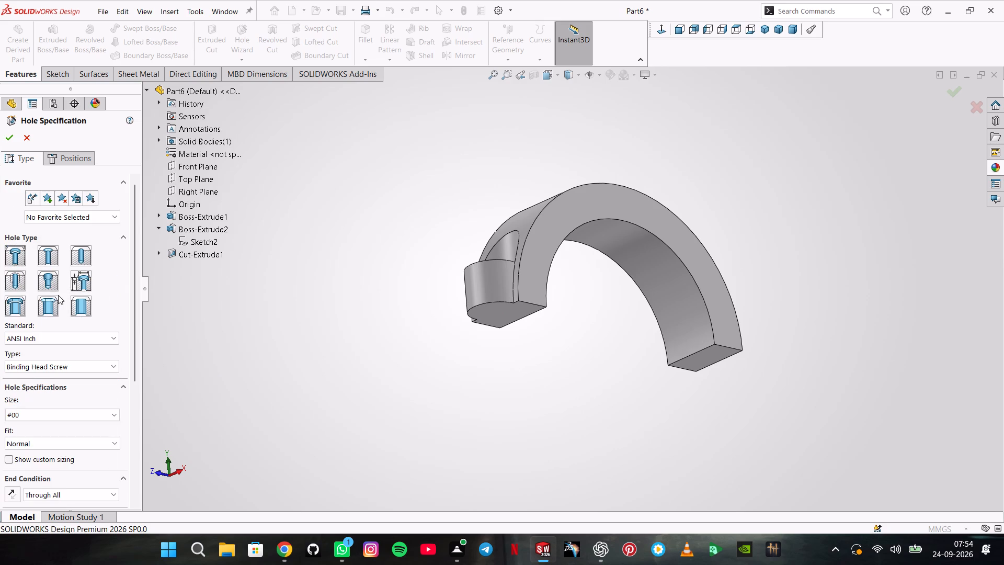
{"action": "left_click", "coordinate": [62, 337]}
{"action": "left_click", "coordinate": [62, 337]}
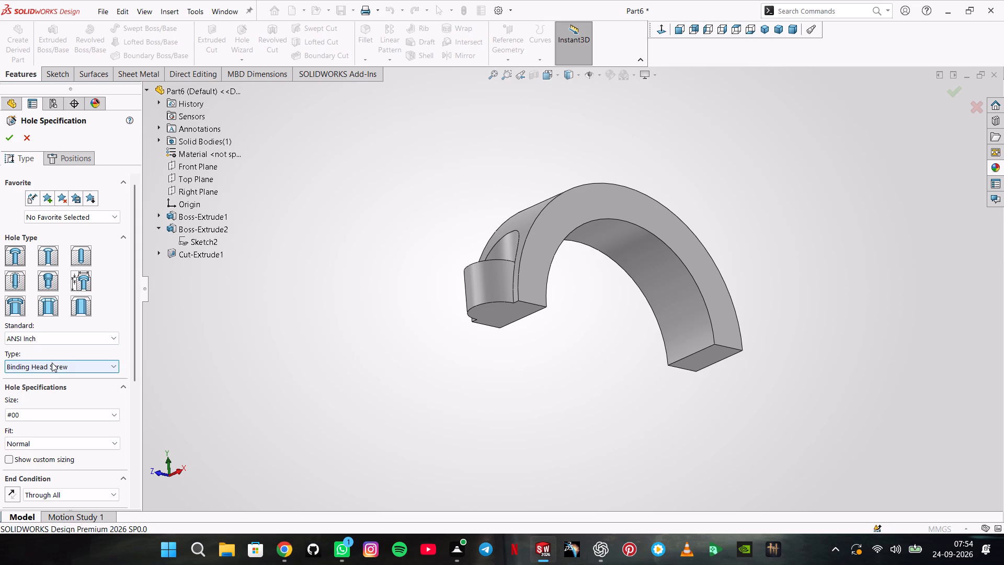
{"action": "left_click", "coordinate": [52, 363]}
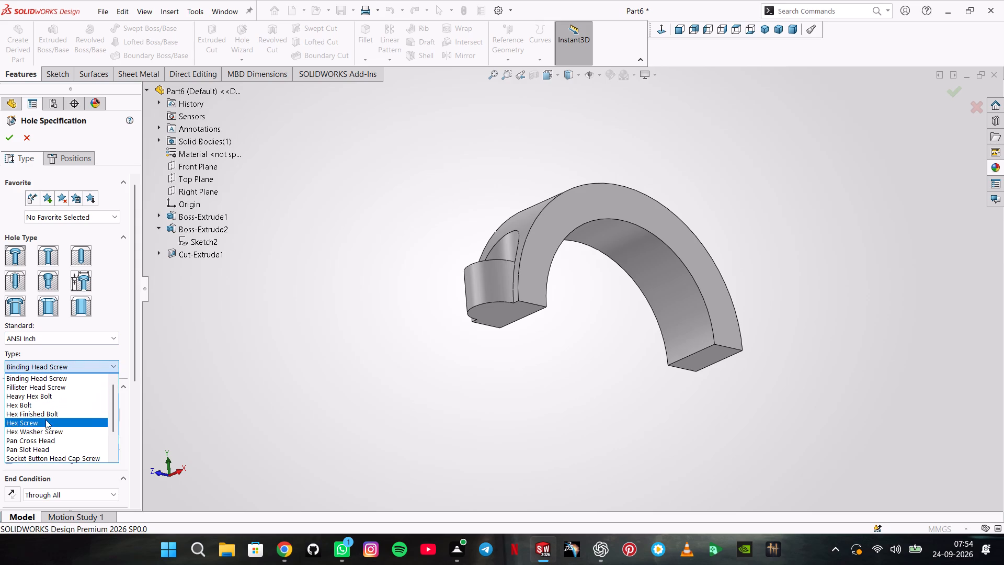
{"action": "scroll", "coordinate": [35, 432], "scroll_direction": "down", "scroll_amount": 1}
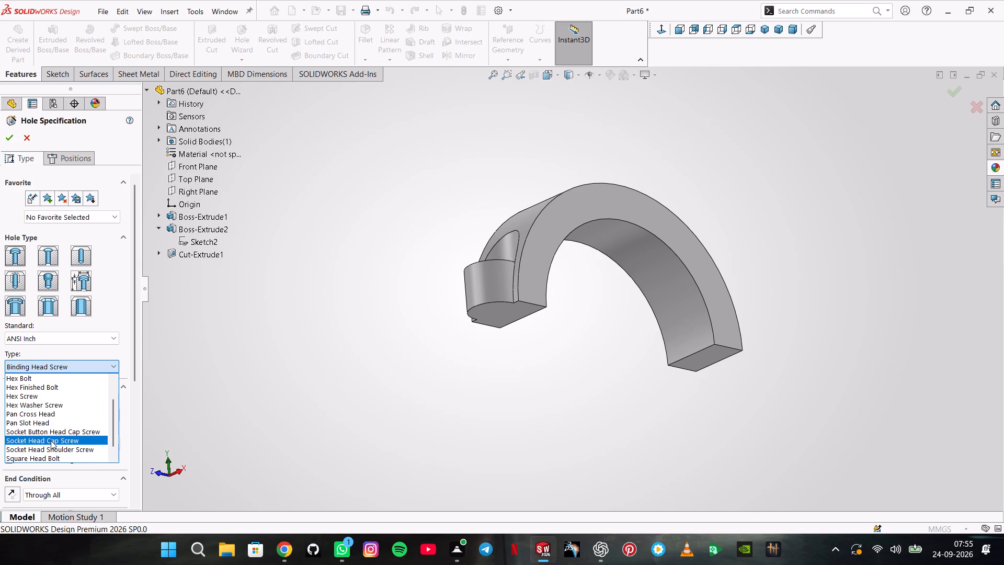
{"action": "left_click", "coordinate": [51, 440]}
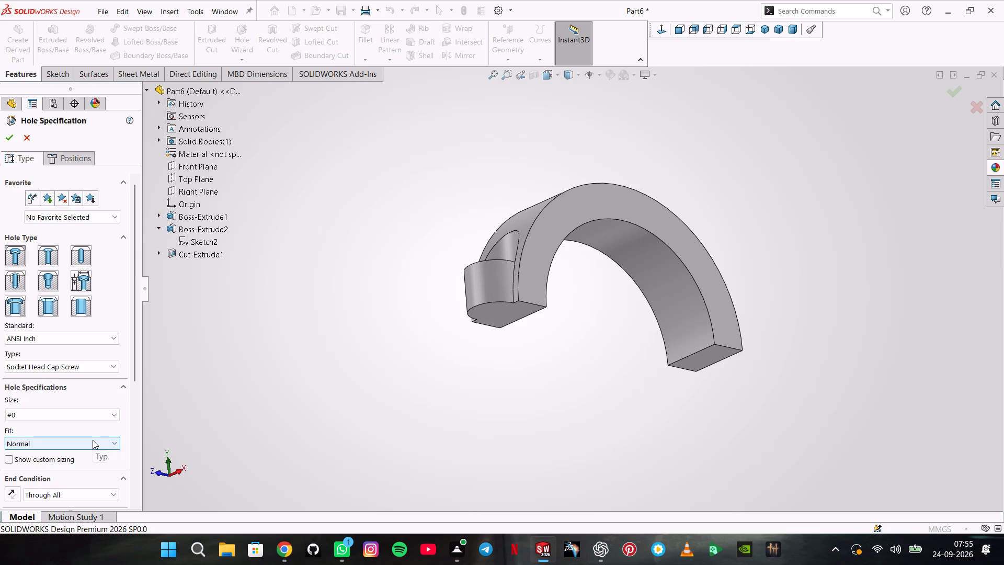
{"action": "left_click", "coordinate": [89, 421]}
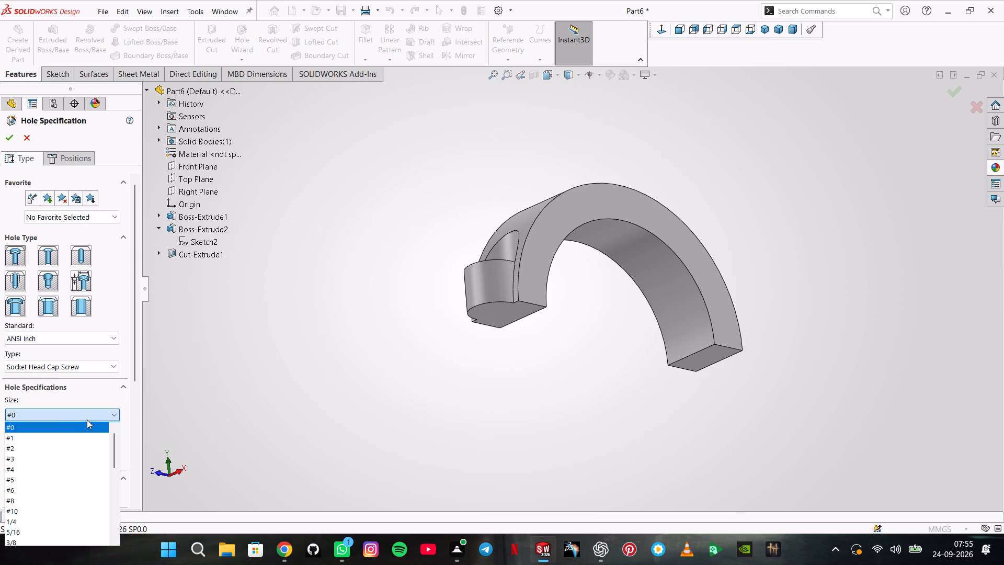
{"action": "left_click", "coordinate": [39, 529]}
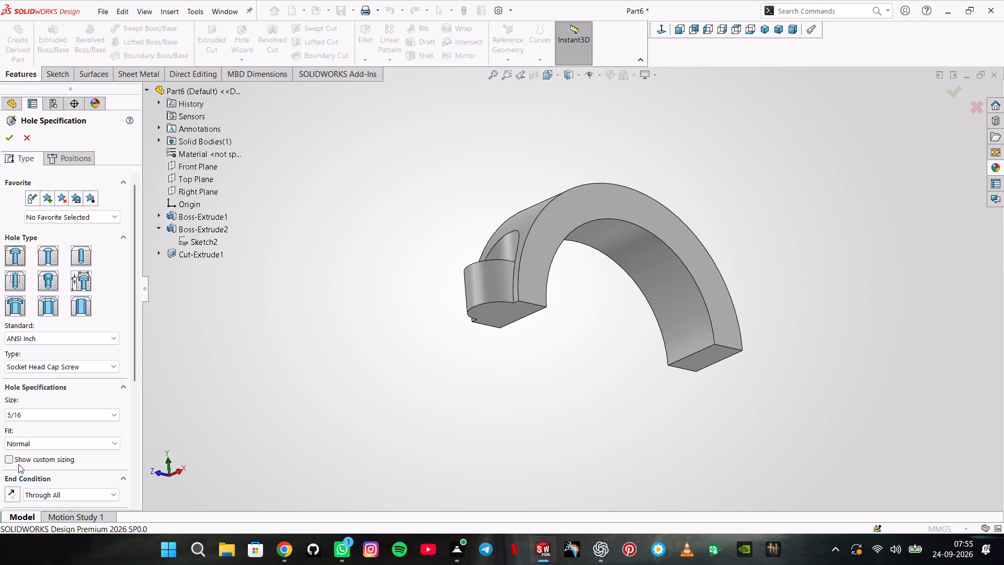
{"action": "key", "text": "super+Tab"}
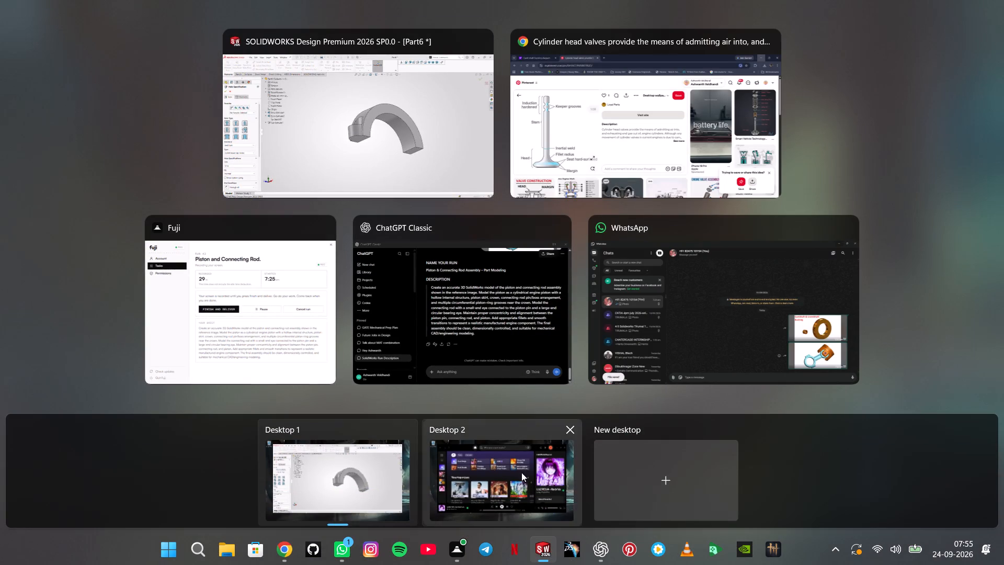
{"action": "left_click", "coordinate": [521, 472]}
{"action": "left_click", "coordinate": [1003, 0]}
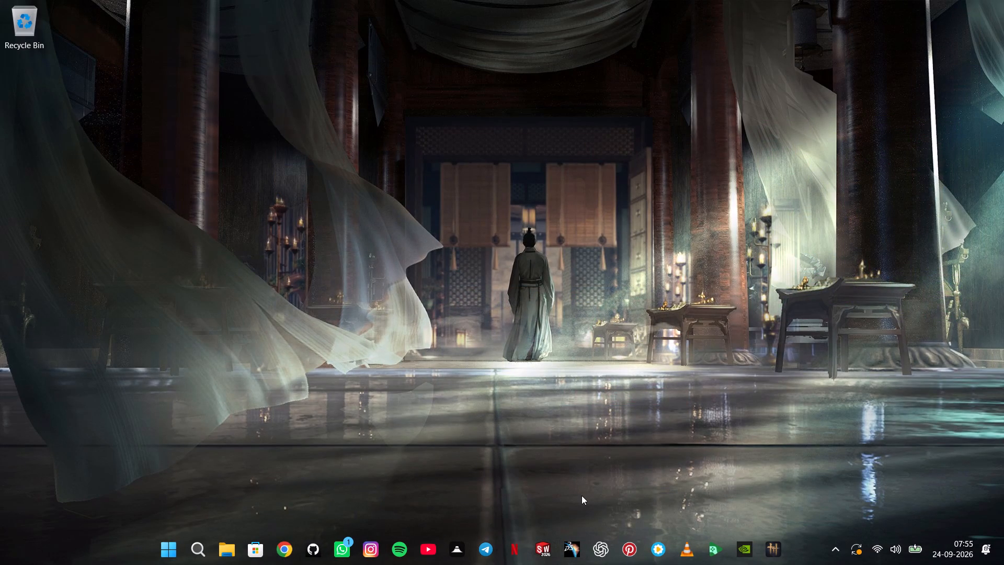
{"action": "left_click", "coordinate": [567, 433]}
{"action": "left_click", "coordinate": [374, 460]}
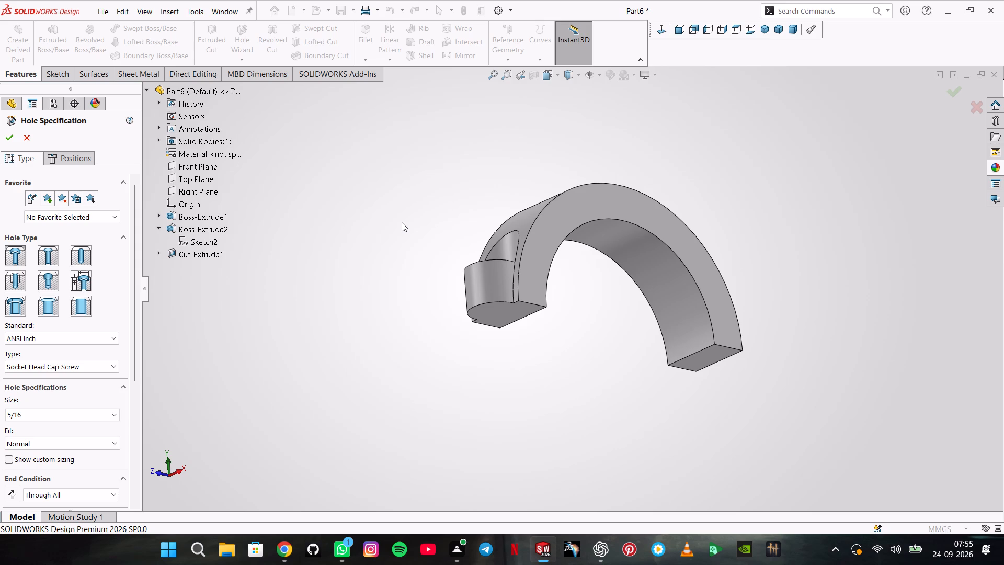
Place the counterbore hole on the half-ring's flat end face, centred on the cylindrical boss, and complete it.
{"action": "scroll", "coordinate": [44, 378], "scroll_direction": "down", "scroll_amount": 3}
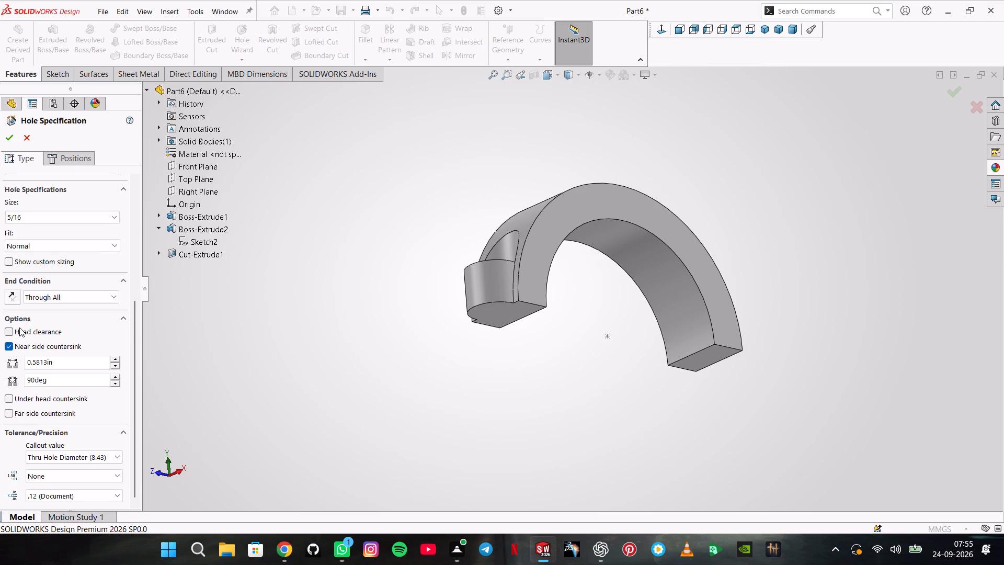
{"action": "scroll", "coordinate": [19, 327], "scroll_direction": "up", "scroll_amount": 4}
{"action": "left_click", "coordinate": [12, 136]}
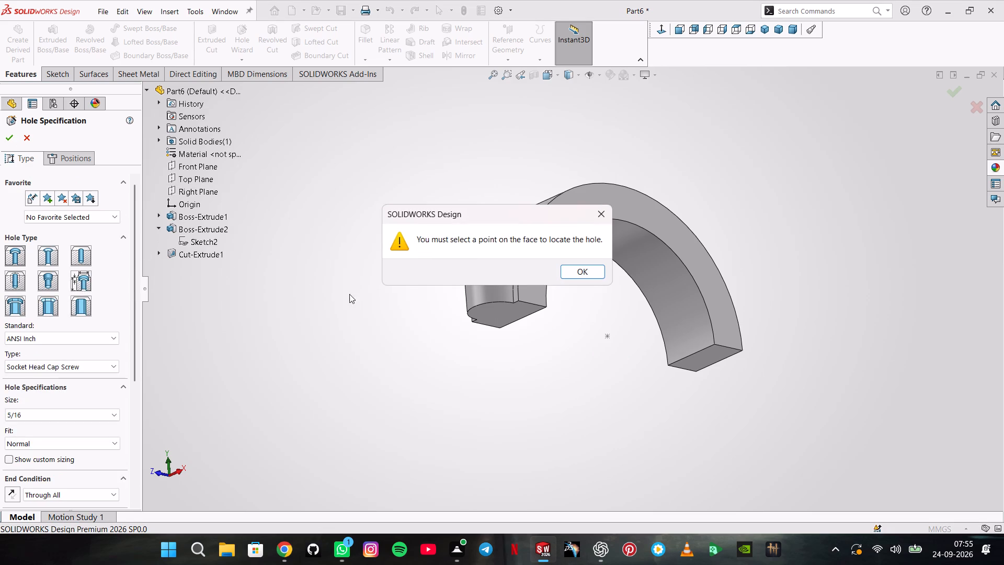
{"action": "left_click", "coordinate": [573, 272]}
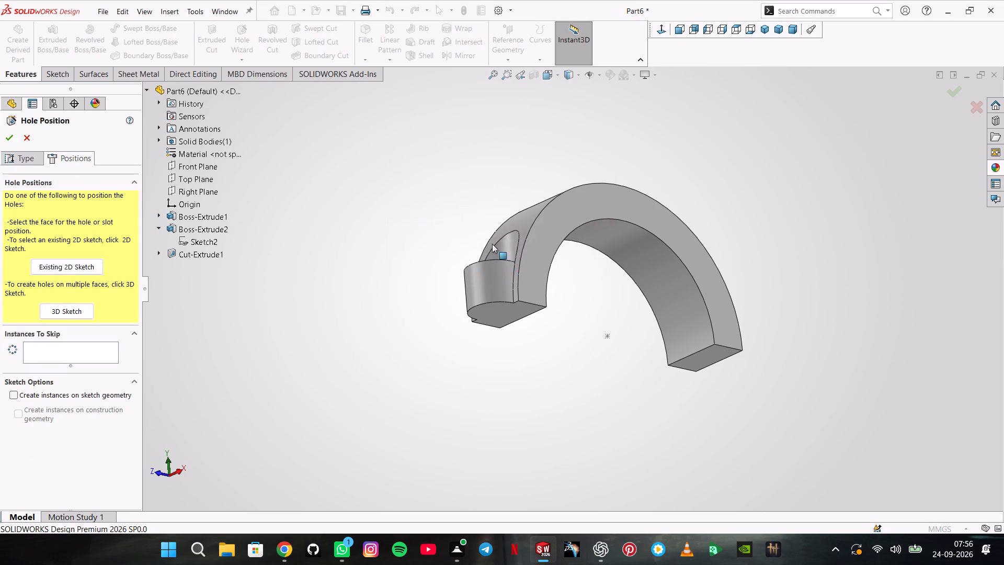
{"action": "left_click", "coordinate": [505, 311]}
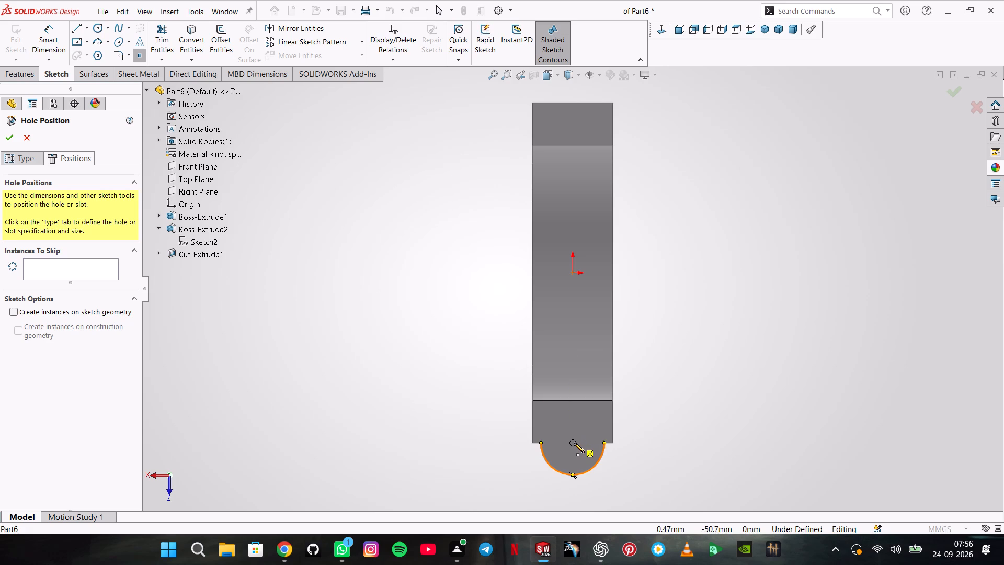
{"action": "left_click", "coordinate": [574, 443]}
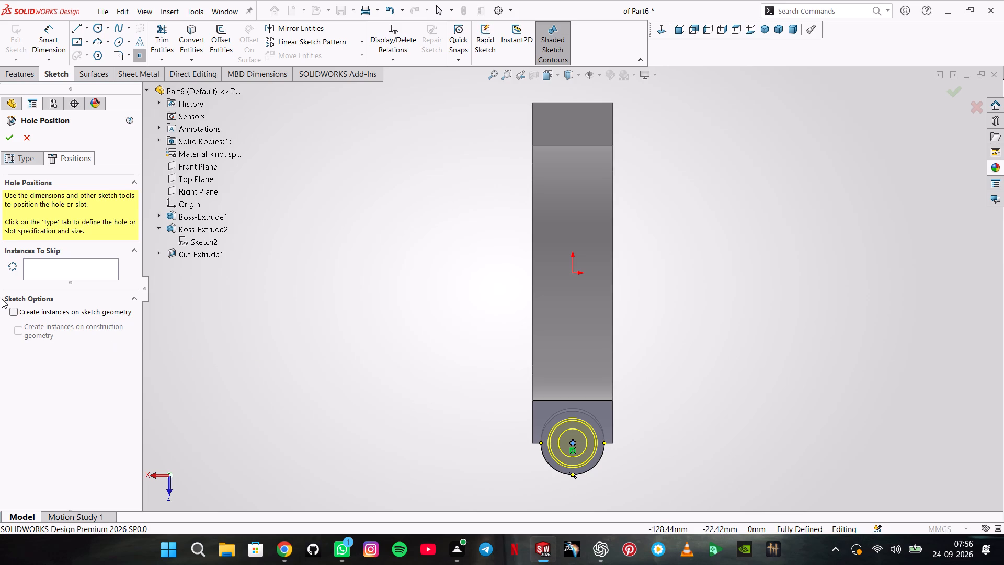
{"action": "middle_click_drag", "start_coordinate": [412, 386], "coordinate": [518, 331]}
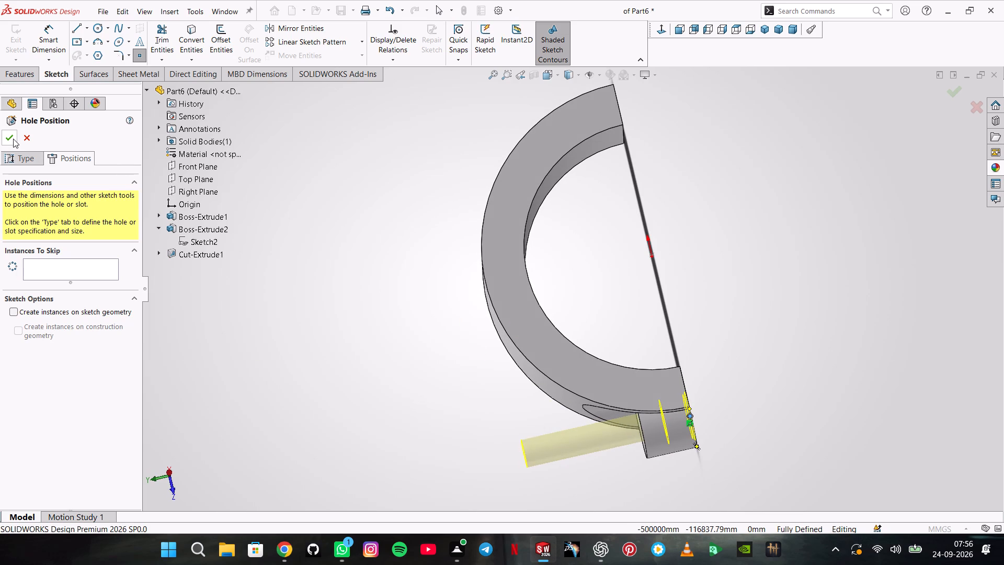
{"action": "left_click", "coordinate": [13, 139]}
{"action": "middle_click_drag", "start_coordinate": [383, 231], "coordinate": [357, 244]}
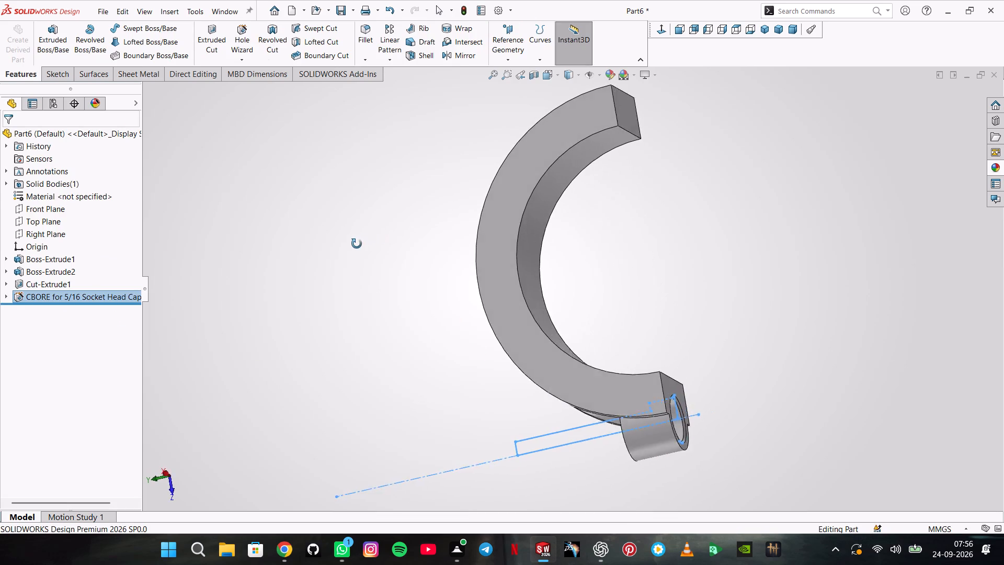
Mirror the end boss, its drafted cut and the 5/16 counterbore hole about the Front Plane to the half-ring's other end.
{"action": "middle_click_drag", "start_coordinate": [357, 244], "coordinate": [309, 257]}
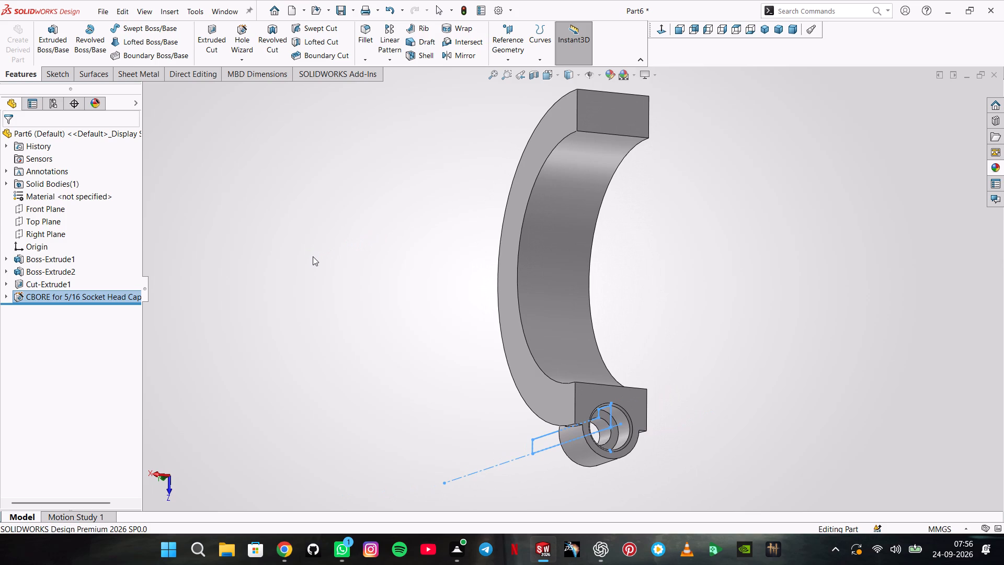
{"action": "scroll", "coordinate": [313, 255], "scroll_direction": "up", "scroll_amount": 1}
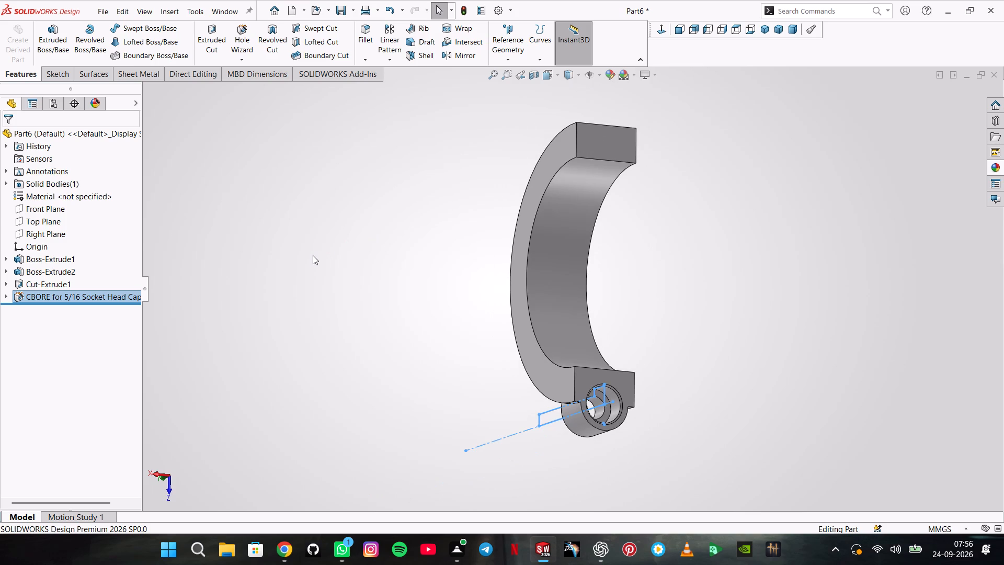
{"action": "left_click", "coordinate": [313, 255]}
{"action": "scroll", "coordinate": [315, 256], "scroll_direction": "up", "scroll_amount": 1}
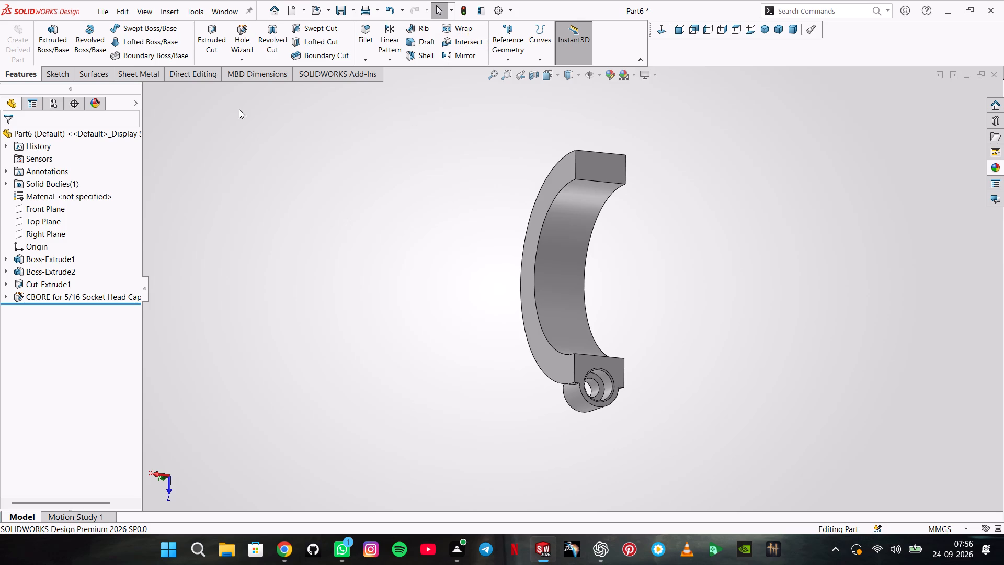
{"action": "left_click", "coordinate": [44, 209]}
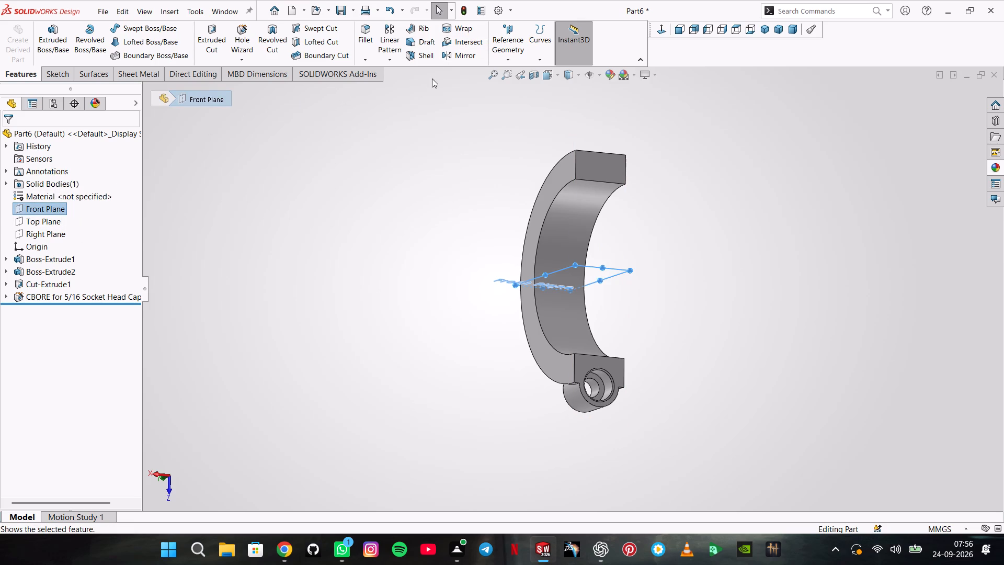
{"action": "left_click", "coordinate": [459, 53]}
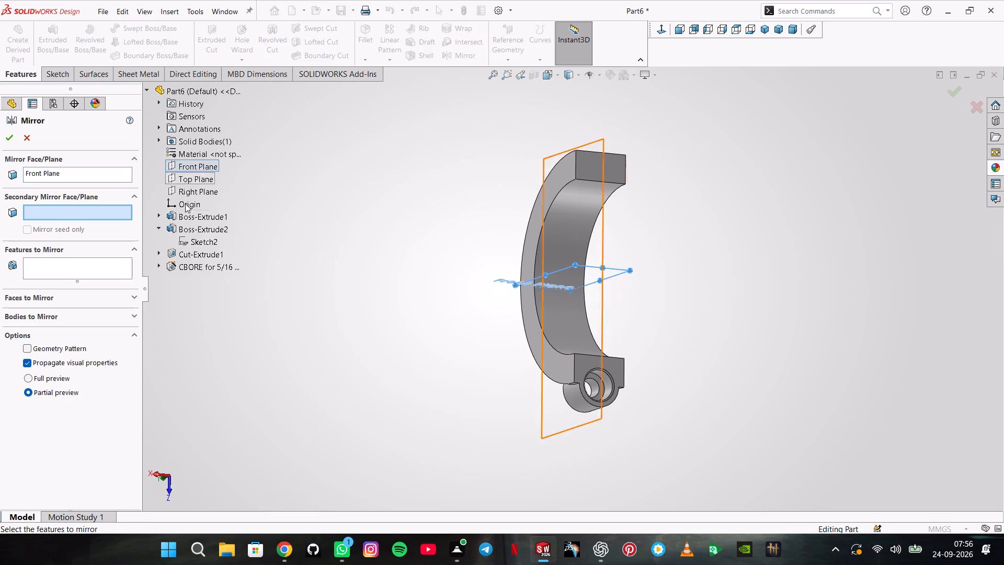
{"action": "left_click", "coordinate": [181, 257]}
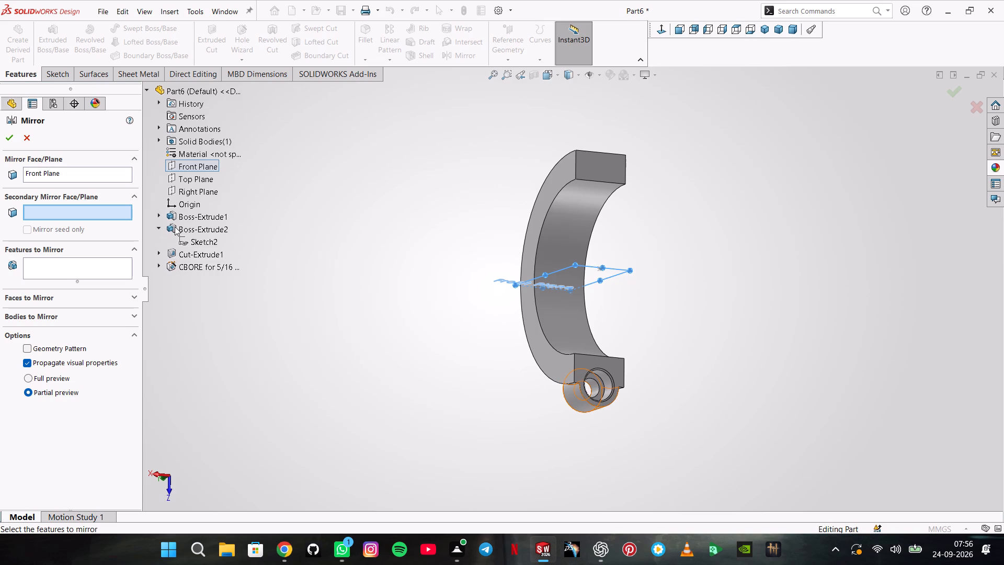
{"action": "left_click", "coordinate": [158, 229]}
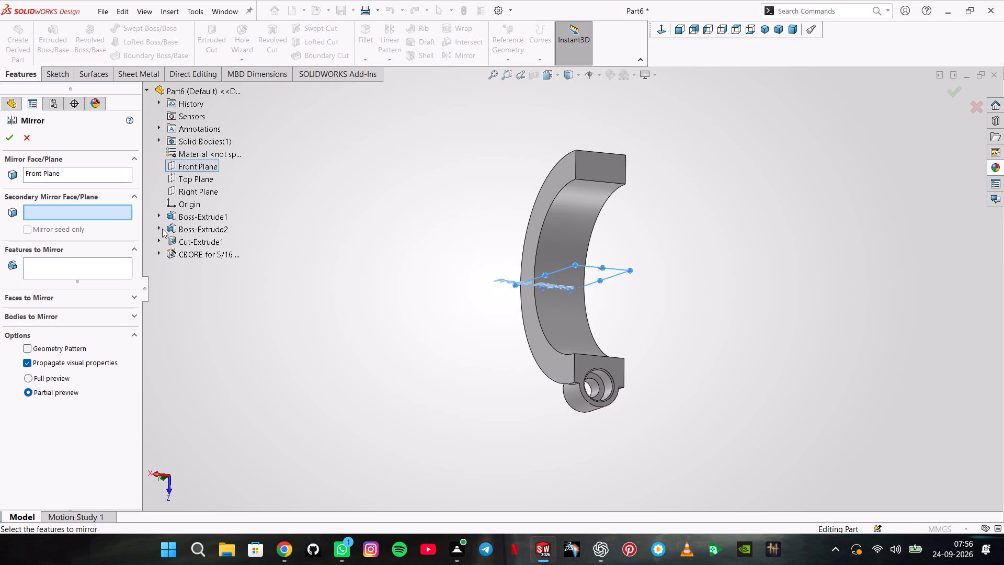
{"action": "left_click", "coordinate": [81, 275]}
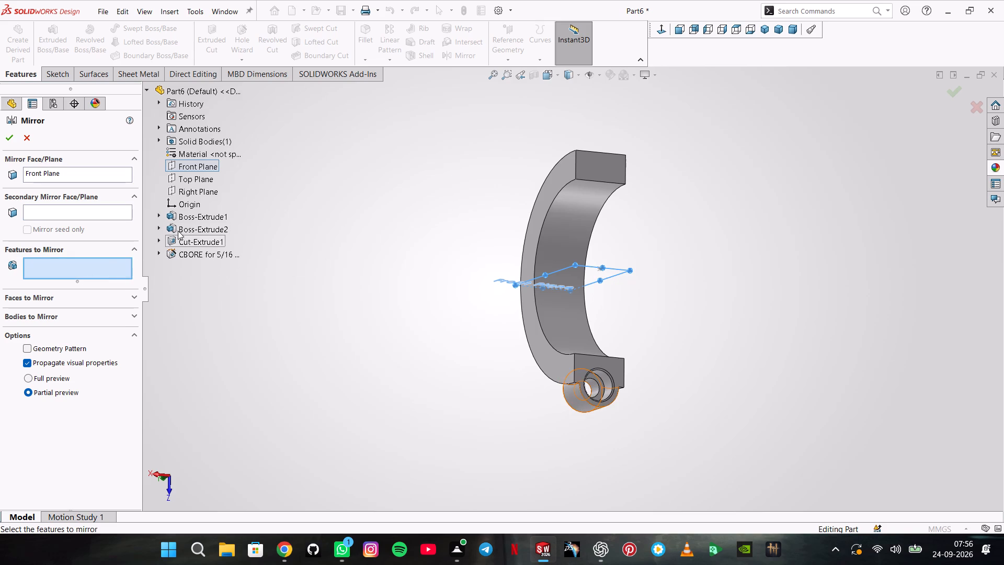
{"action": "left_click", "coordinate": [180, 231]}
{"action": "left_click", "coordinate": [182, 238]}
{"action": "left_click", "coordinate": [185, 251]}
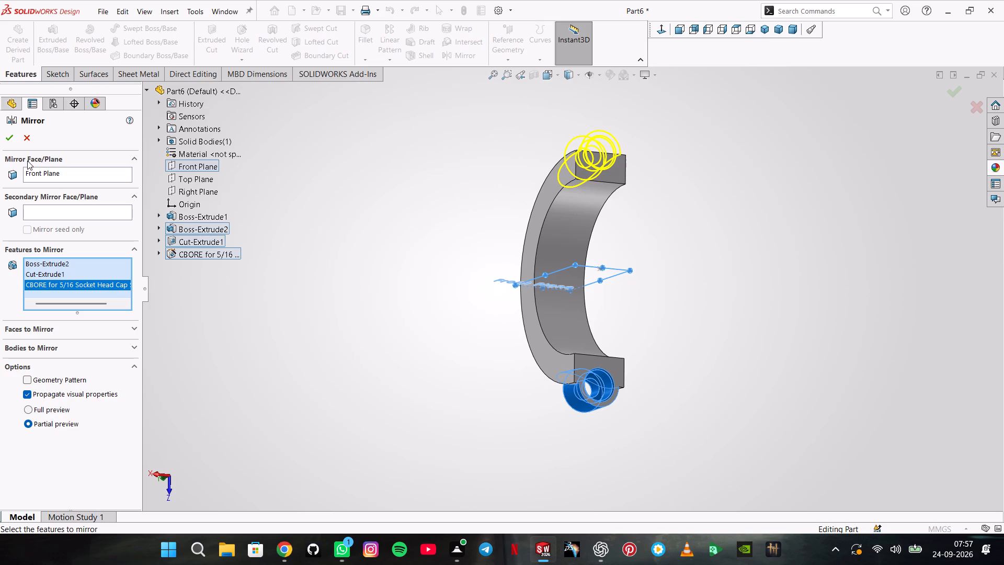
{"action": "left_click", "coordinate": [10, 139]}
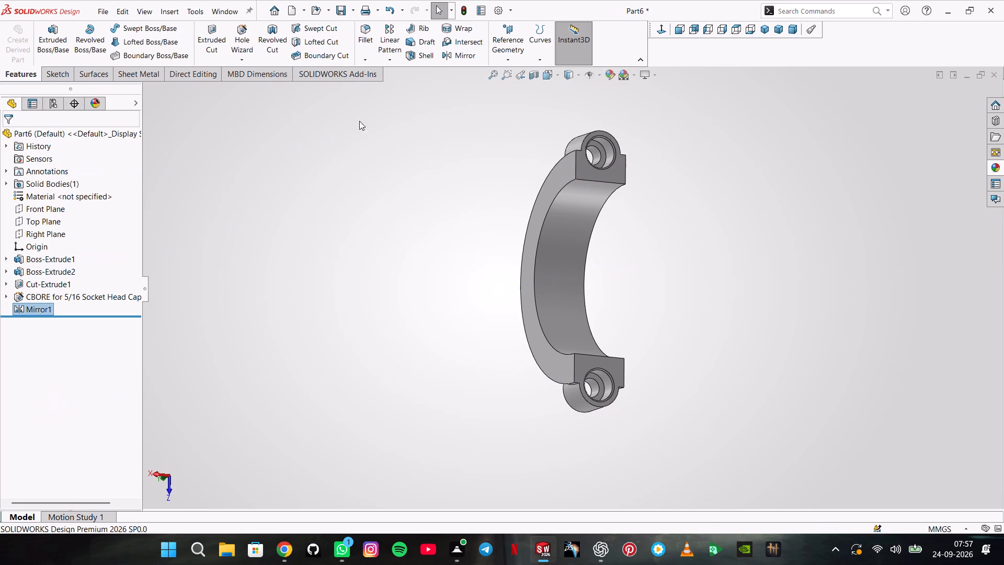
Apply the carbon steel appearance from the Steel category to the mirrored boss feature.
{"action": "middle_click_drag", "start_coordinate": [400, 199], "coordinate": [499, 172]}
{"action": "scroll", "coordinate": [516, 194], "scroll_direction": "up", "scroll_amount": 2}
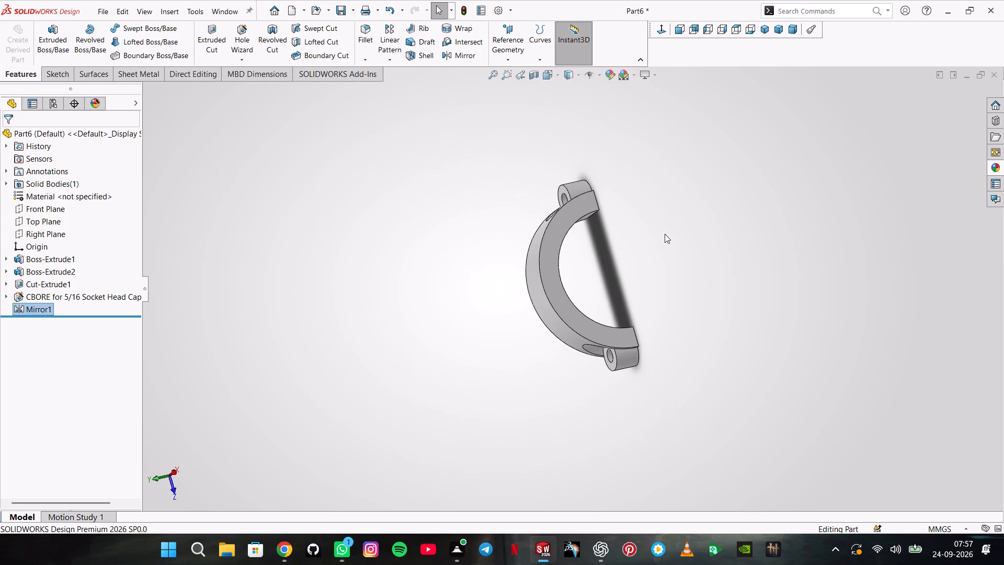
{"action": "middle_click_drag", "start_coordinate": [665, 234], "coordinate": [632, 238]}
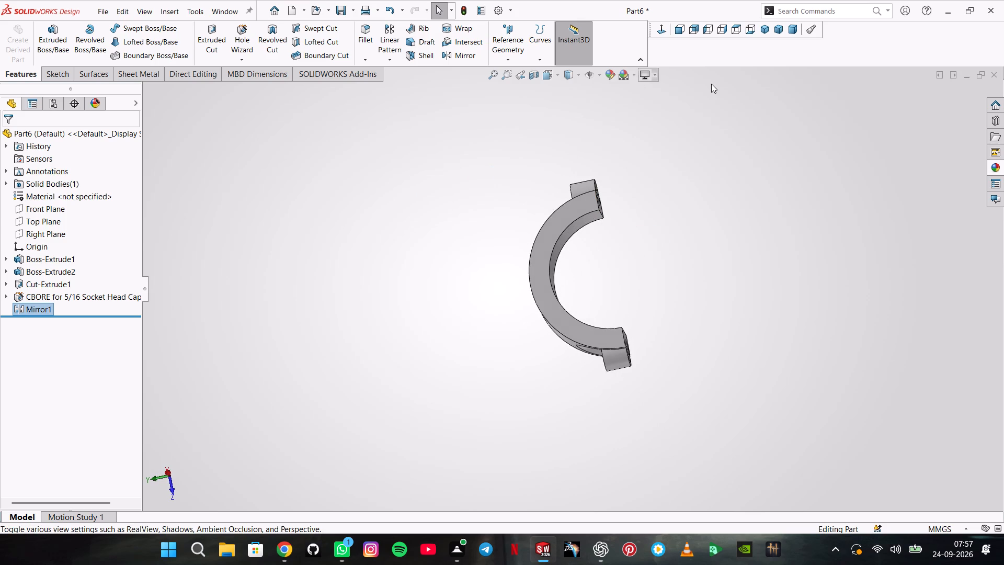
{"action": "left_click", "coordinate": [998, 166]}
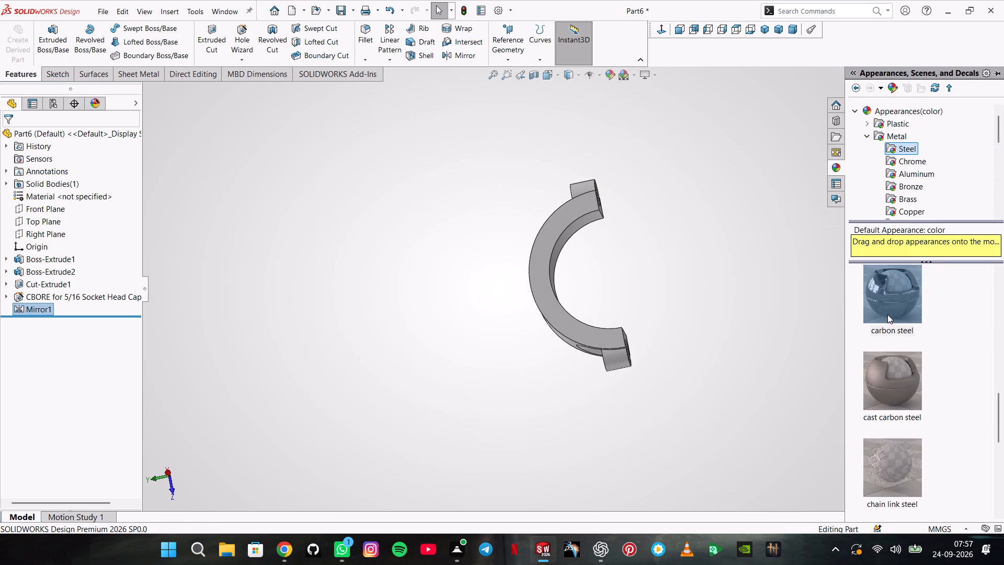
{"action": "left_click", "coordinate": [887, 314]}
{"action": "double_click", "coordinate": [887, 314]}
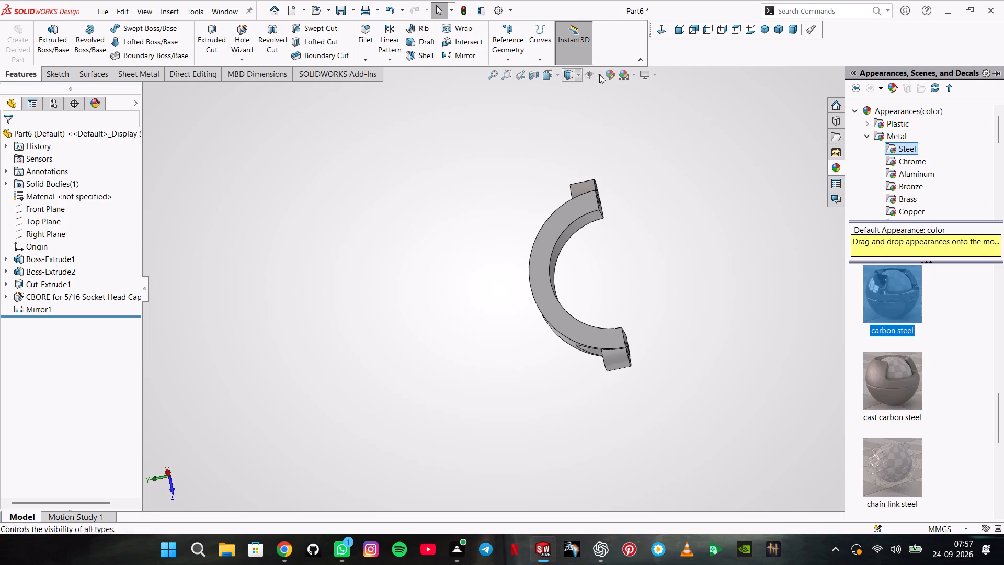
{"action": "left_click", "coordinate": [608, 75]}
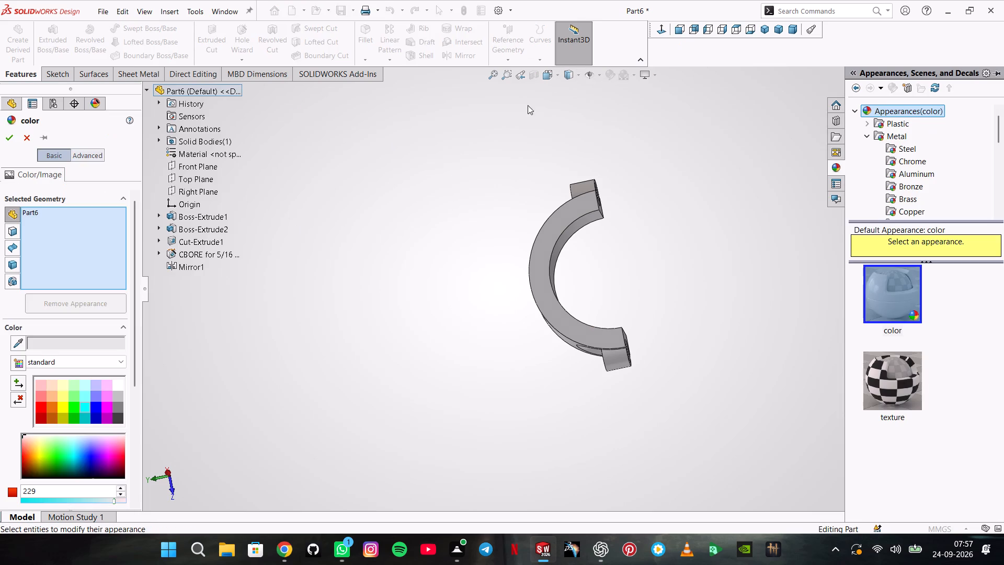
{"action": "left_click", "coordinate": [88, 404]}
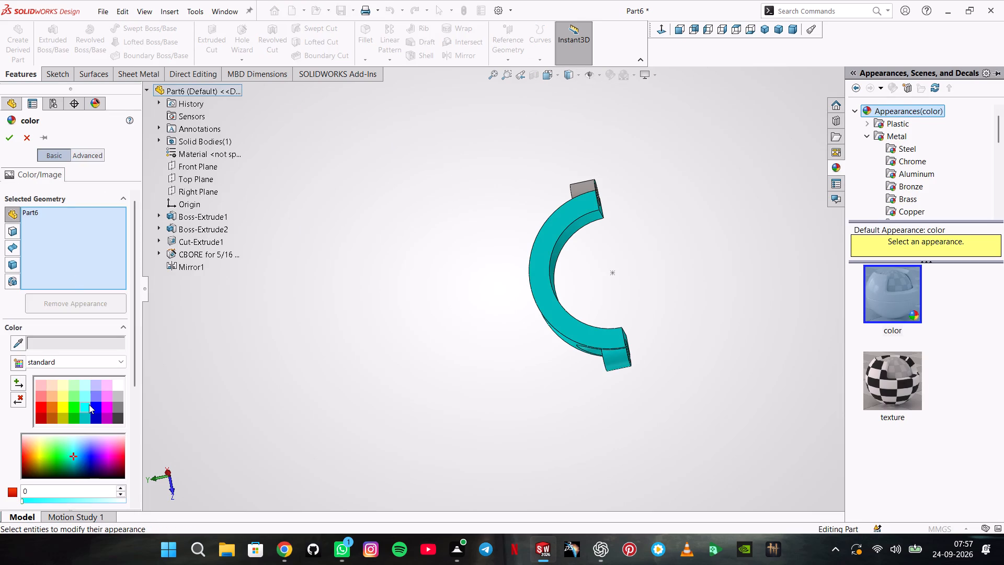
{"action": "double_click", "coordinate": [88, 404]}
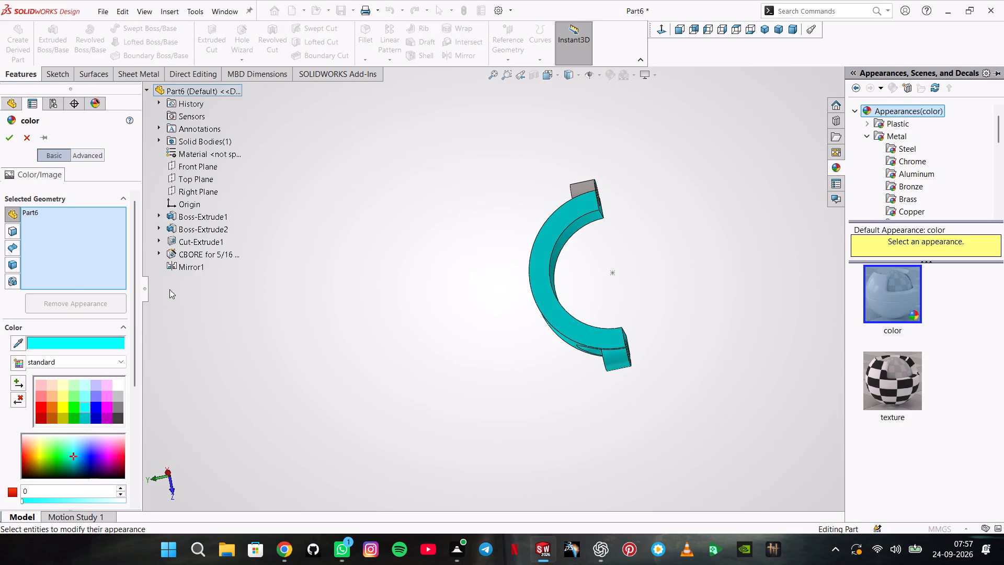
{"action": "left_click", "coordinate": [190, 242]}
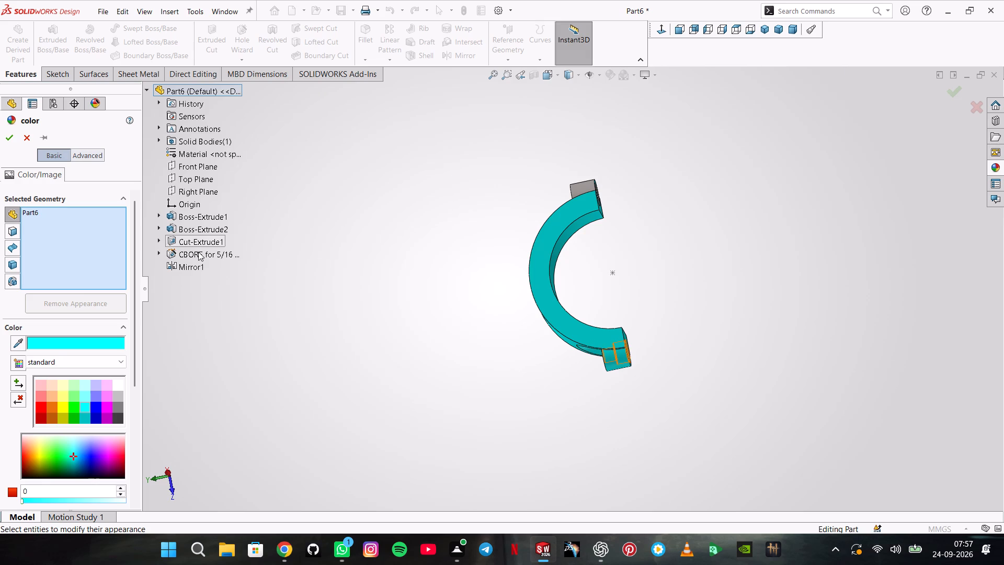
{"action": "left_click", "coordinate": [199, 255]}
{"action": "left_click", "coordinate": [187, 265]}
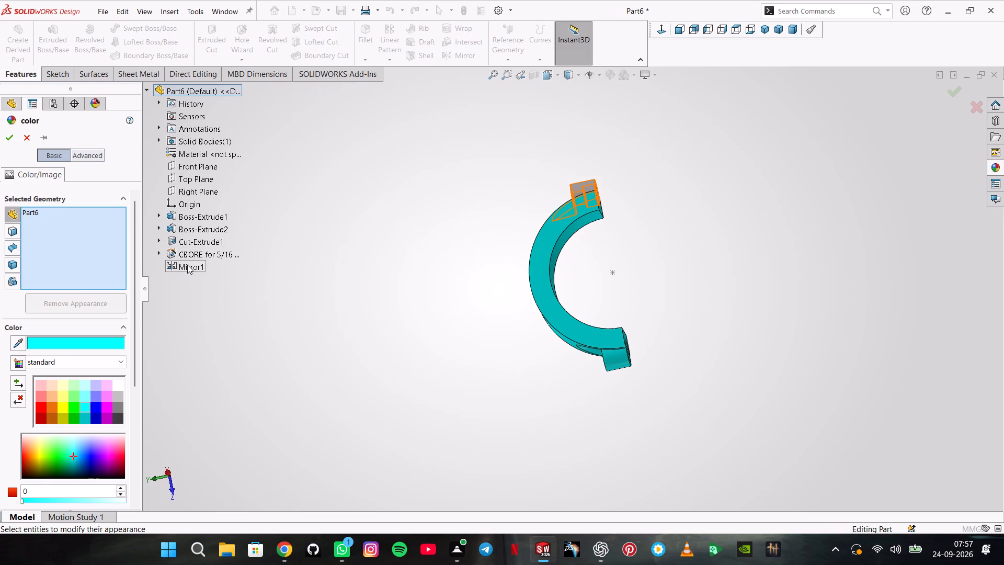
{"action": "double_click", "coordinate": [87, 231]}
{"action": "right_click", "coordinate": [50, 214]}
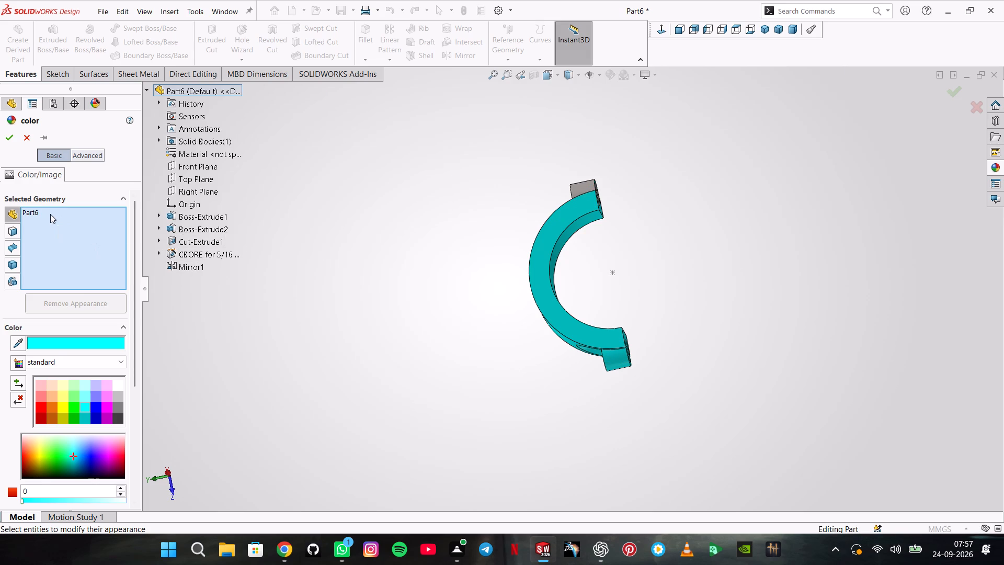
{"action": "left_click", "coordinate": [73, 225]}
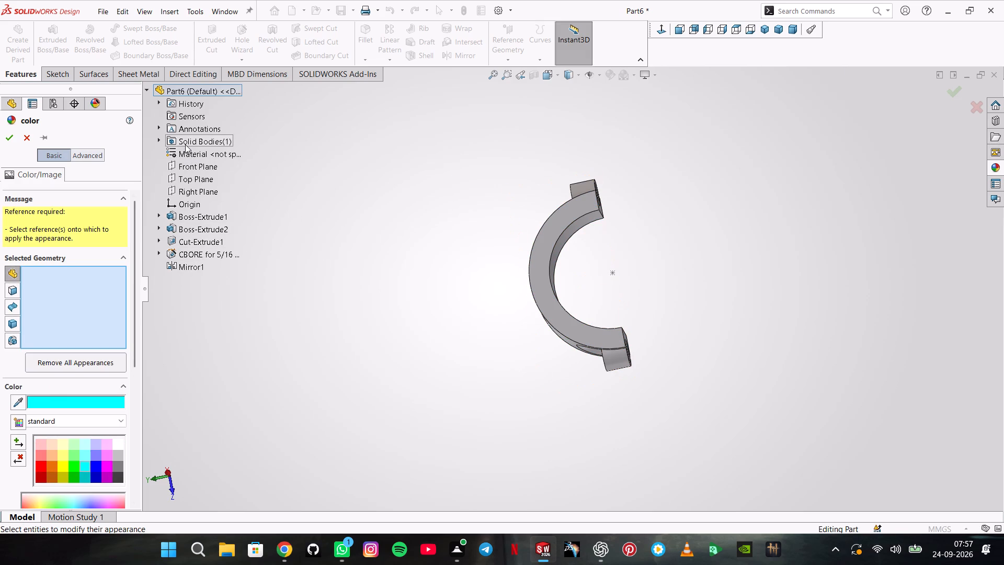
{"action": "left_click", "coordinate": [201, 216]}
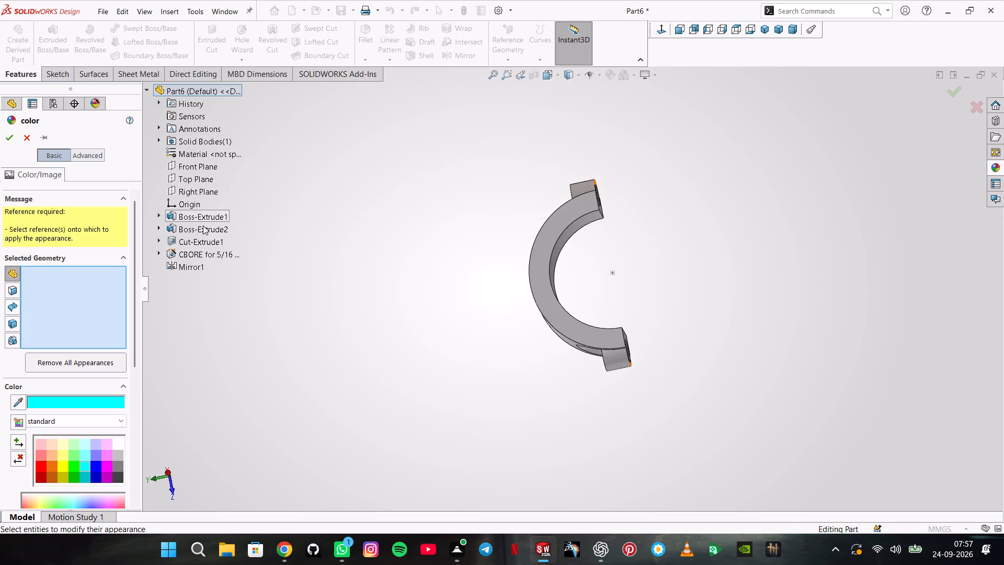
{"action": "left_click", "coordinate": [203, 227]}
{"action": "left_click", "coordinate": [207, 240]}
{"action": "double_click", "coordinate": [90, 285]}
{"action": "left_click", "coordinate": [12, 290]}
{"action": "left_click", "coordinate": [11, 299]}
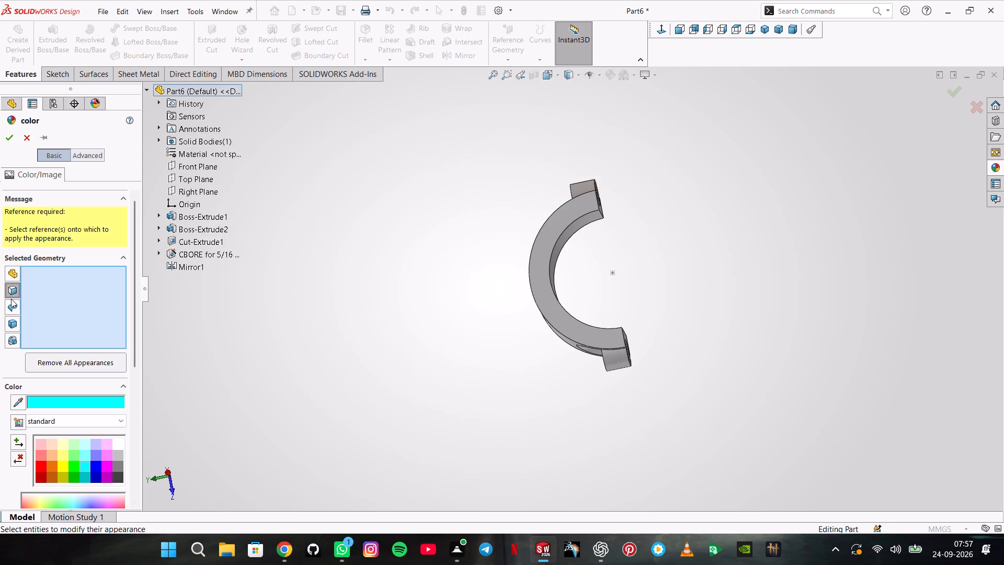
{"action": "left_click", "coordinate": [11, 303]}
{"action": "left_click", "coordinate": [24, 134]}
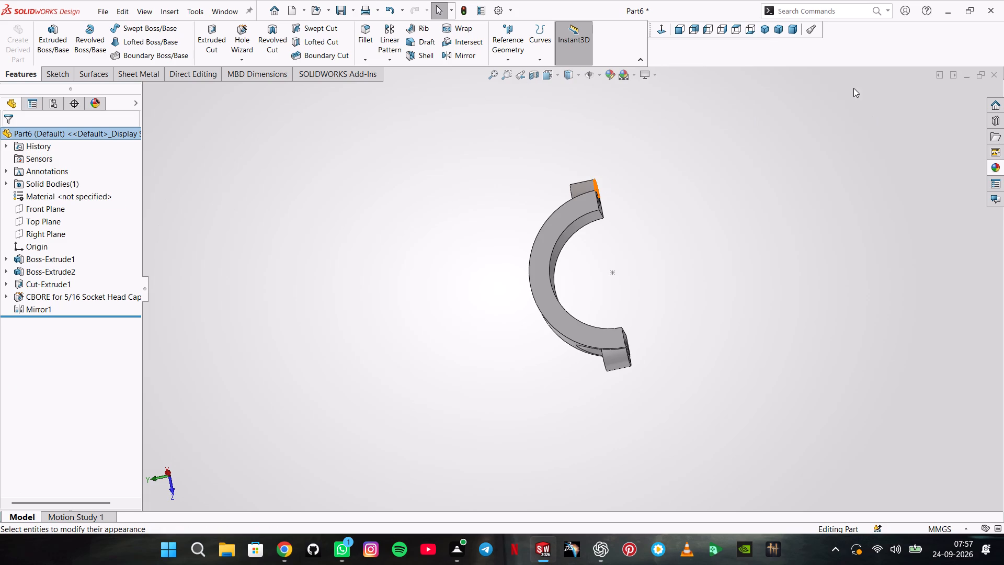
Apply the carbon steel appearance from the Steel category to the whole rod cap part.
{"action": "left_click", "coordinate": [622, 78]}
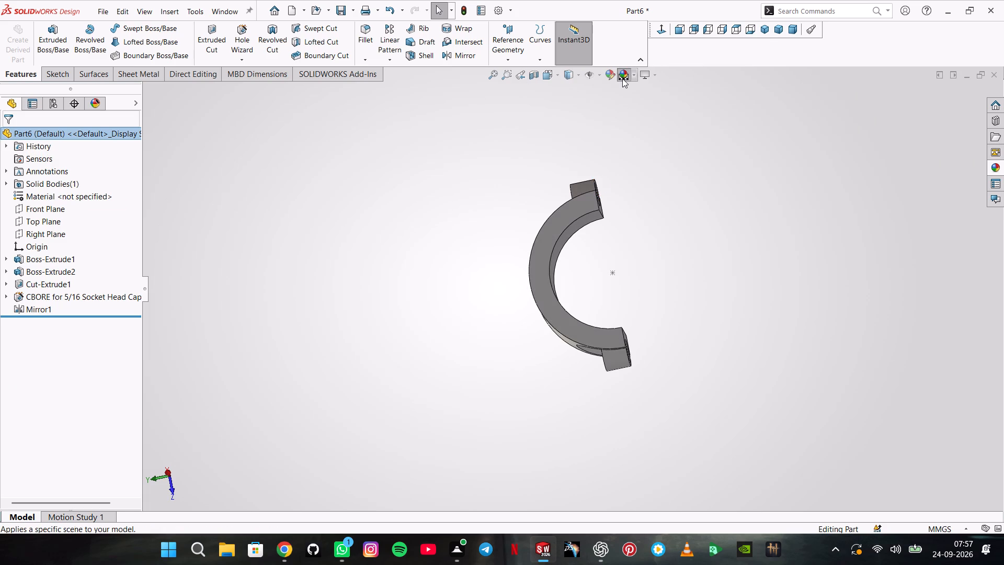
{"action": "left_click", "coordinate": [992, 168]}
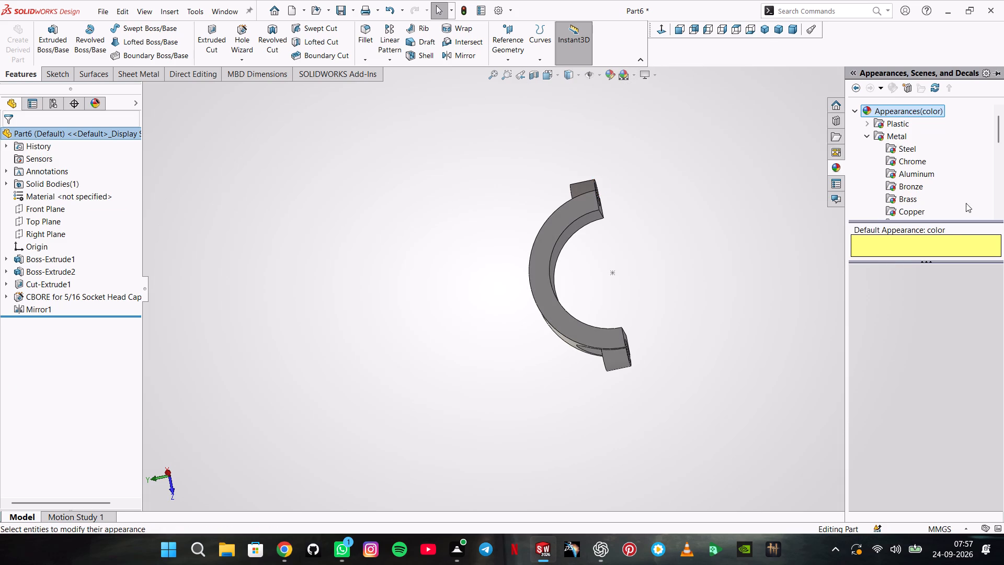
{"action": "left_click", "coordinate": [894, 148]}
{"action": "scroll", "coordinate": [876, 362], "scroll_direction": "down", "scroll_amount": 2}
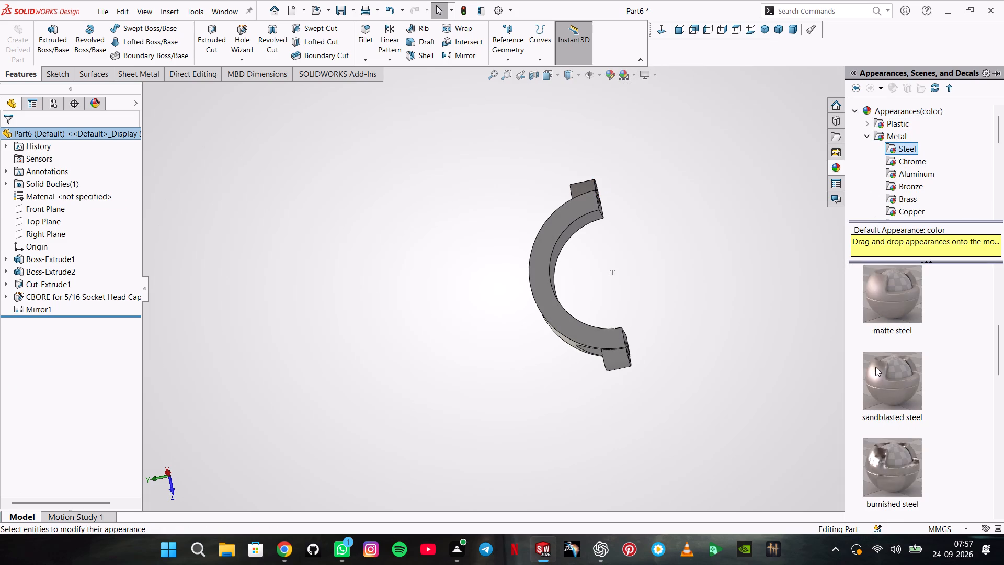
{"action": "scroll", "coordinate": [875, 367], "scroll_direction": "down", "scroll_amount": 2}
{"action": "double_click", "coordinate": [882, 371]}
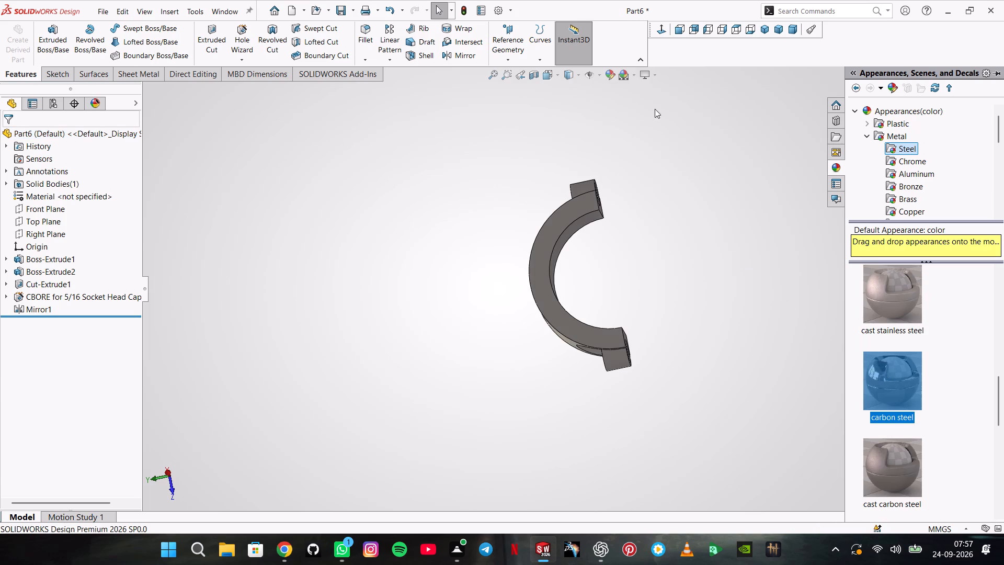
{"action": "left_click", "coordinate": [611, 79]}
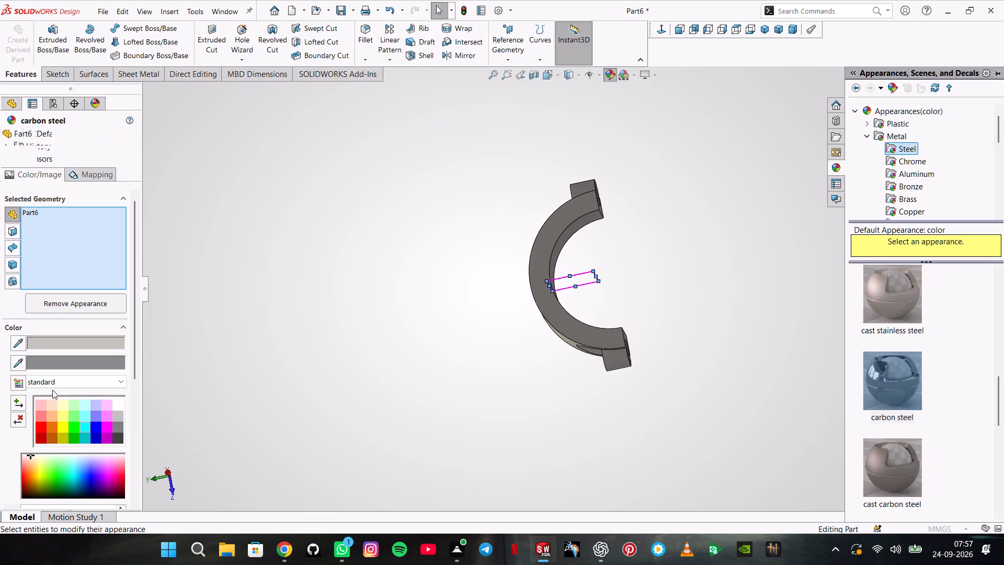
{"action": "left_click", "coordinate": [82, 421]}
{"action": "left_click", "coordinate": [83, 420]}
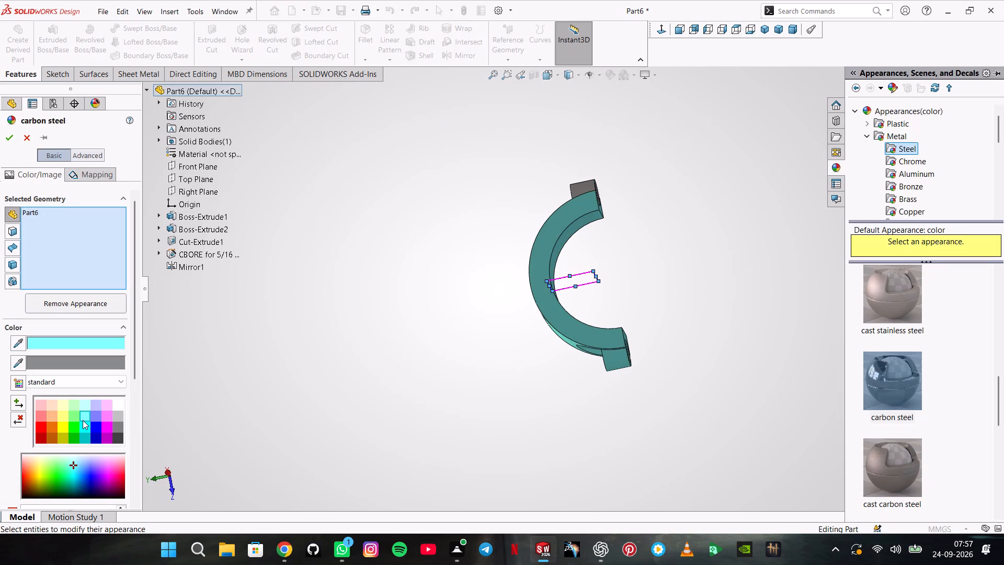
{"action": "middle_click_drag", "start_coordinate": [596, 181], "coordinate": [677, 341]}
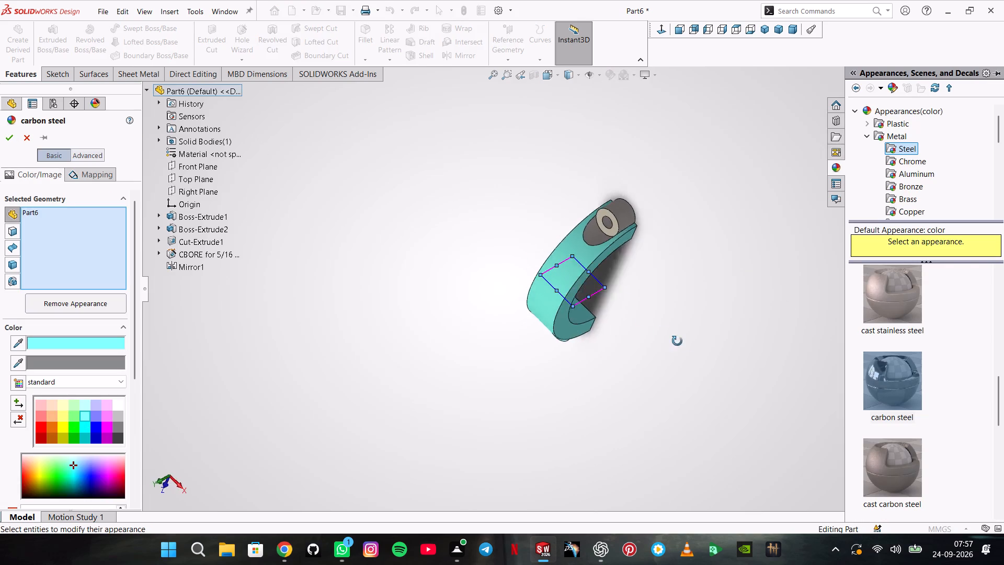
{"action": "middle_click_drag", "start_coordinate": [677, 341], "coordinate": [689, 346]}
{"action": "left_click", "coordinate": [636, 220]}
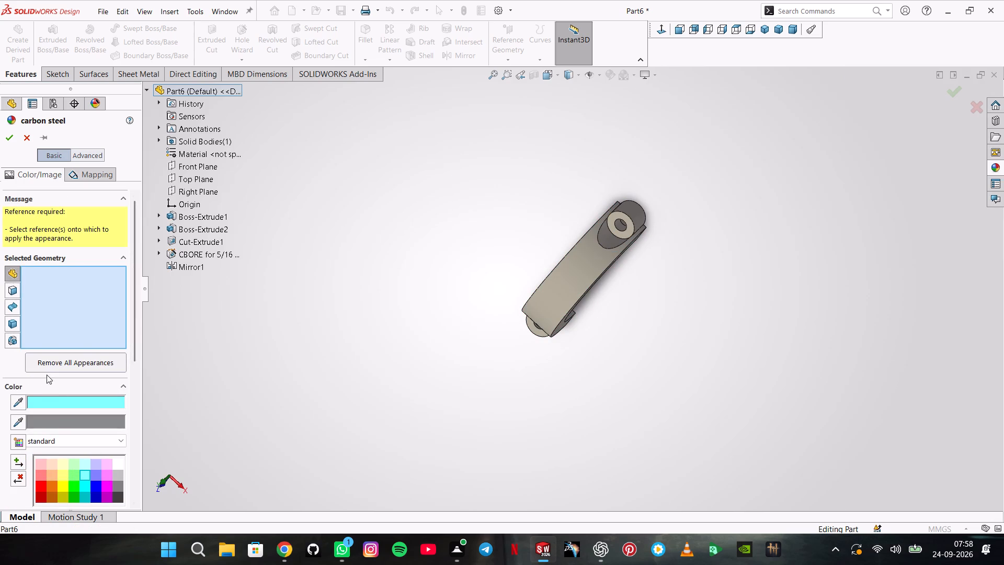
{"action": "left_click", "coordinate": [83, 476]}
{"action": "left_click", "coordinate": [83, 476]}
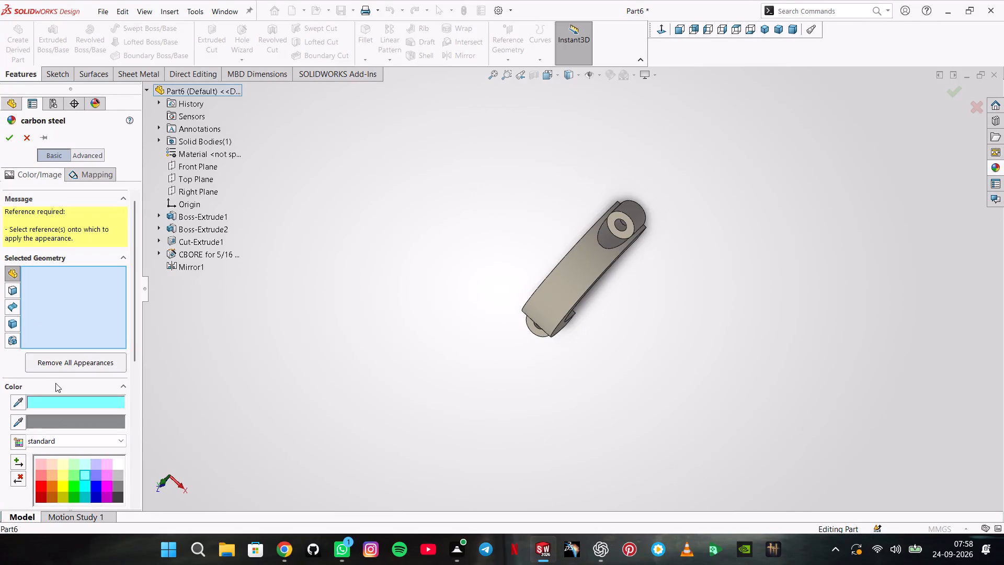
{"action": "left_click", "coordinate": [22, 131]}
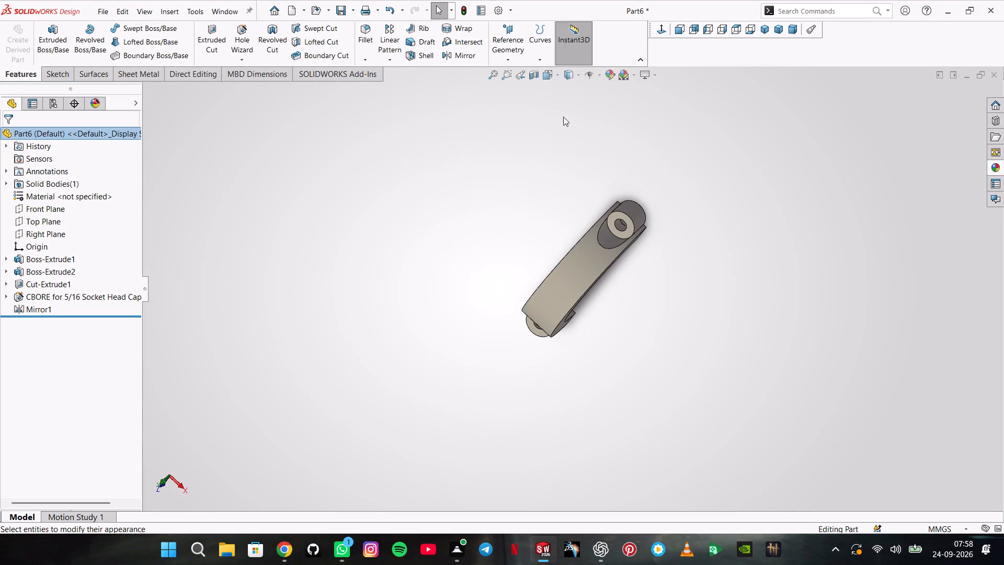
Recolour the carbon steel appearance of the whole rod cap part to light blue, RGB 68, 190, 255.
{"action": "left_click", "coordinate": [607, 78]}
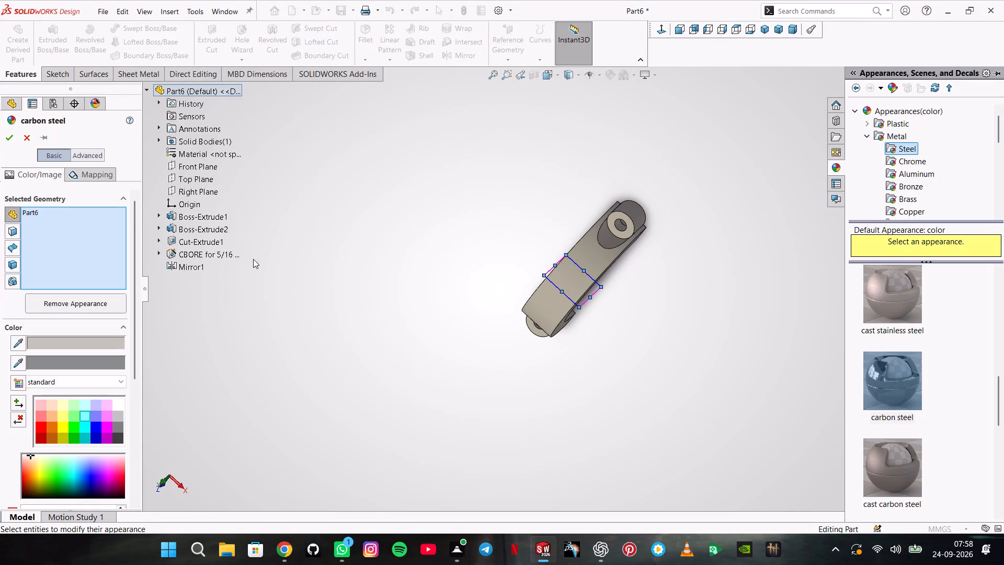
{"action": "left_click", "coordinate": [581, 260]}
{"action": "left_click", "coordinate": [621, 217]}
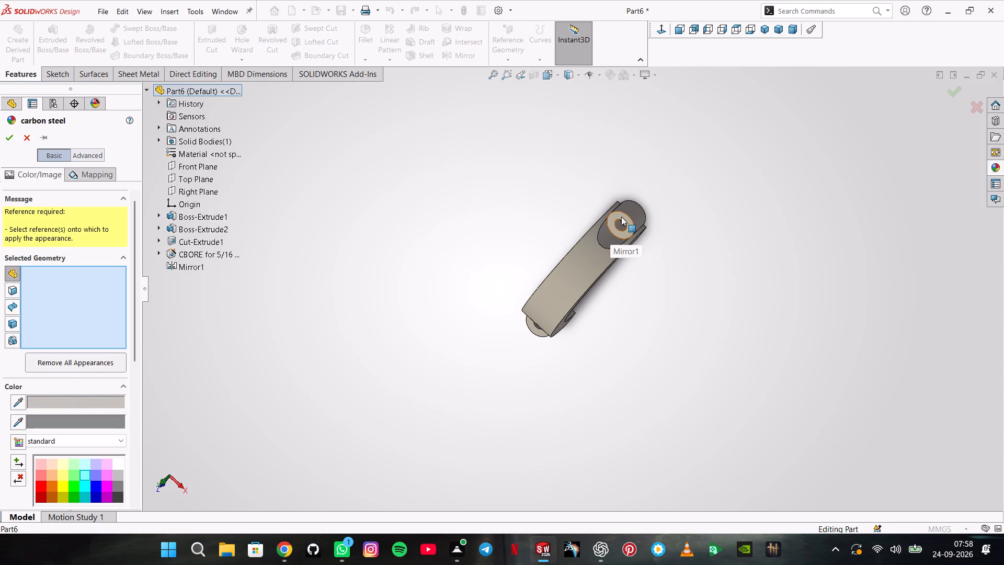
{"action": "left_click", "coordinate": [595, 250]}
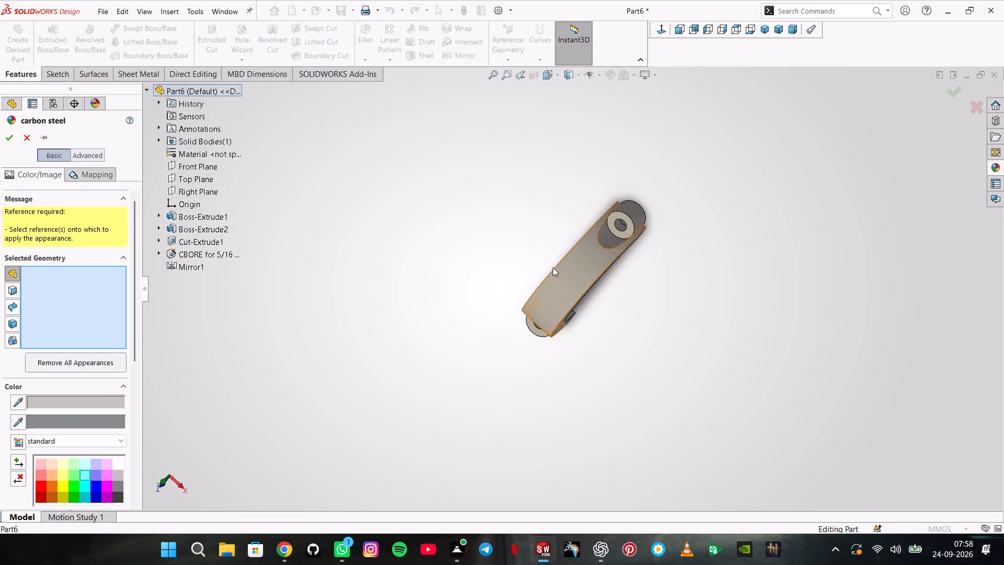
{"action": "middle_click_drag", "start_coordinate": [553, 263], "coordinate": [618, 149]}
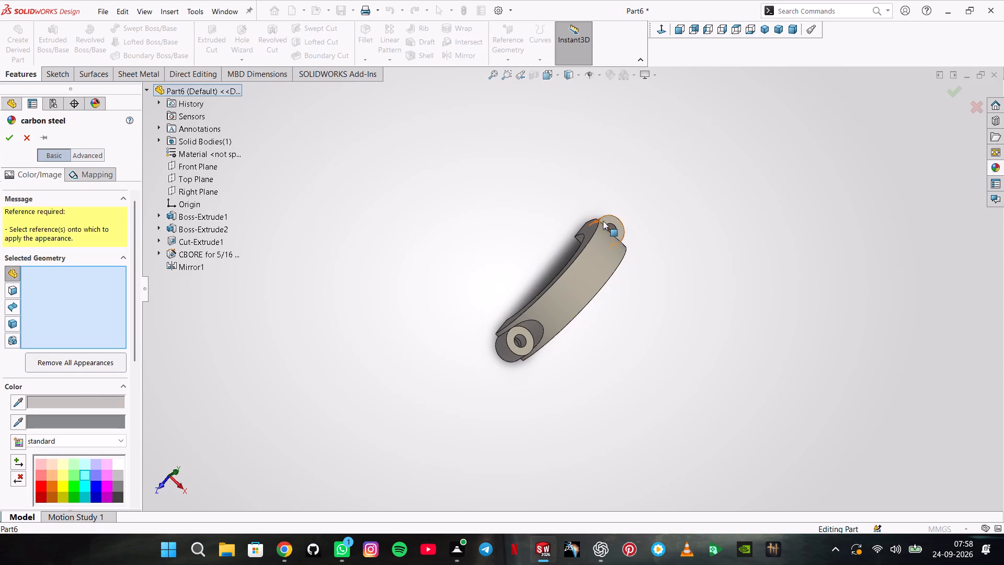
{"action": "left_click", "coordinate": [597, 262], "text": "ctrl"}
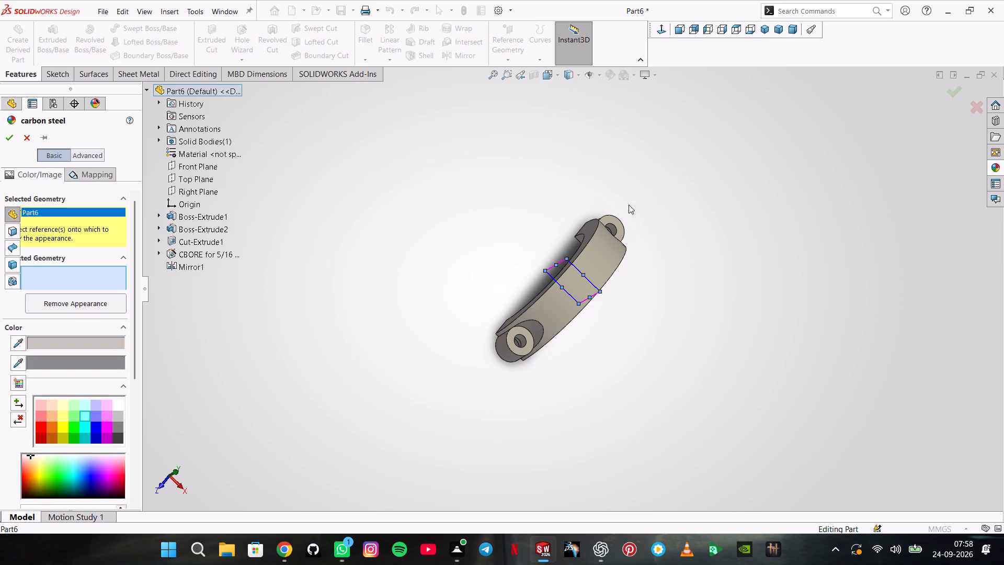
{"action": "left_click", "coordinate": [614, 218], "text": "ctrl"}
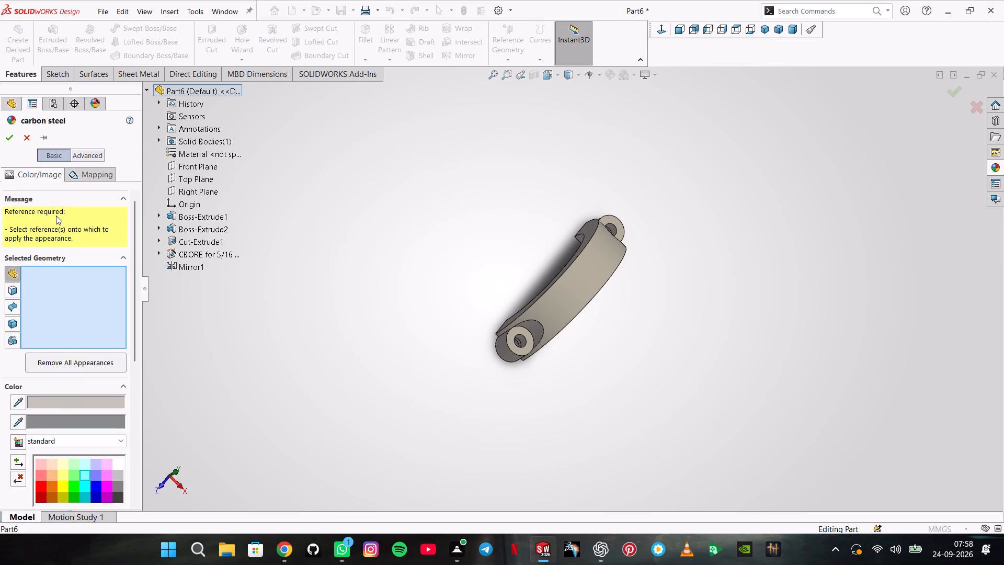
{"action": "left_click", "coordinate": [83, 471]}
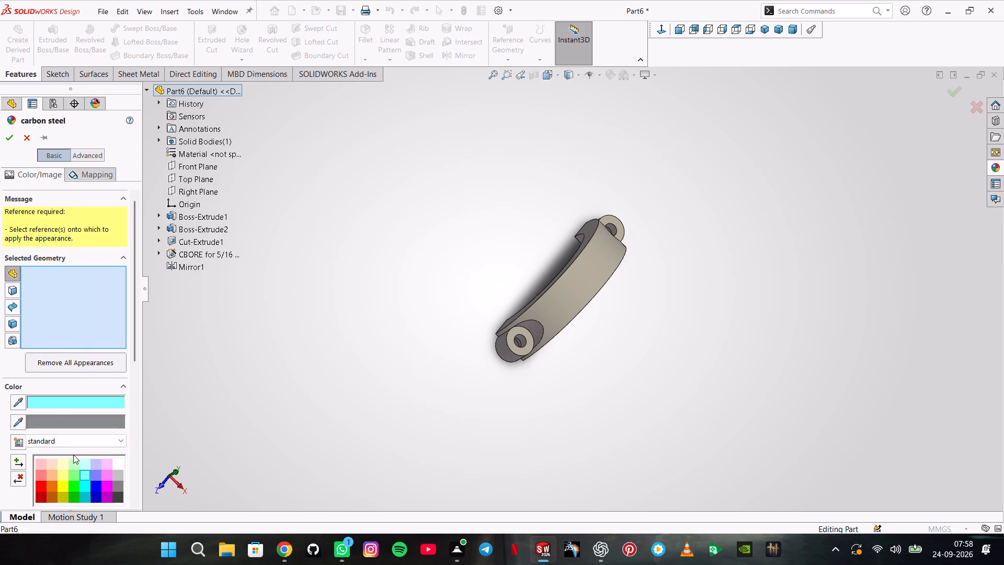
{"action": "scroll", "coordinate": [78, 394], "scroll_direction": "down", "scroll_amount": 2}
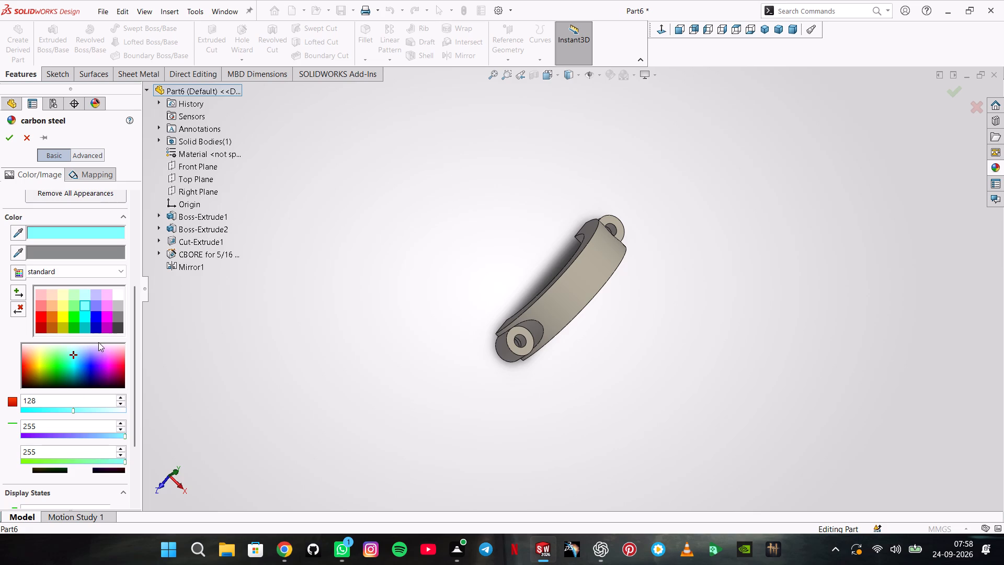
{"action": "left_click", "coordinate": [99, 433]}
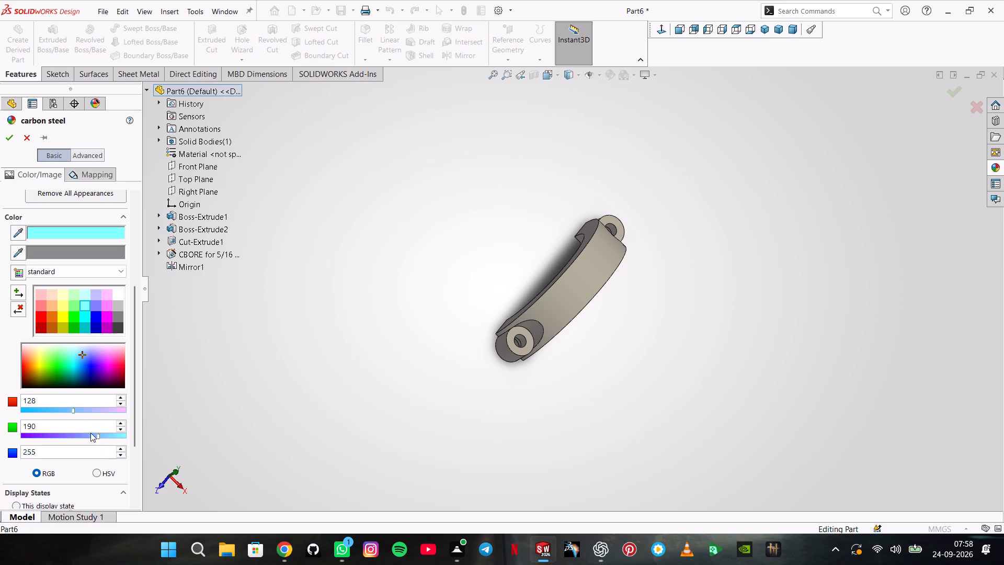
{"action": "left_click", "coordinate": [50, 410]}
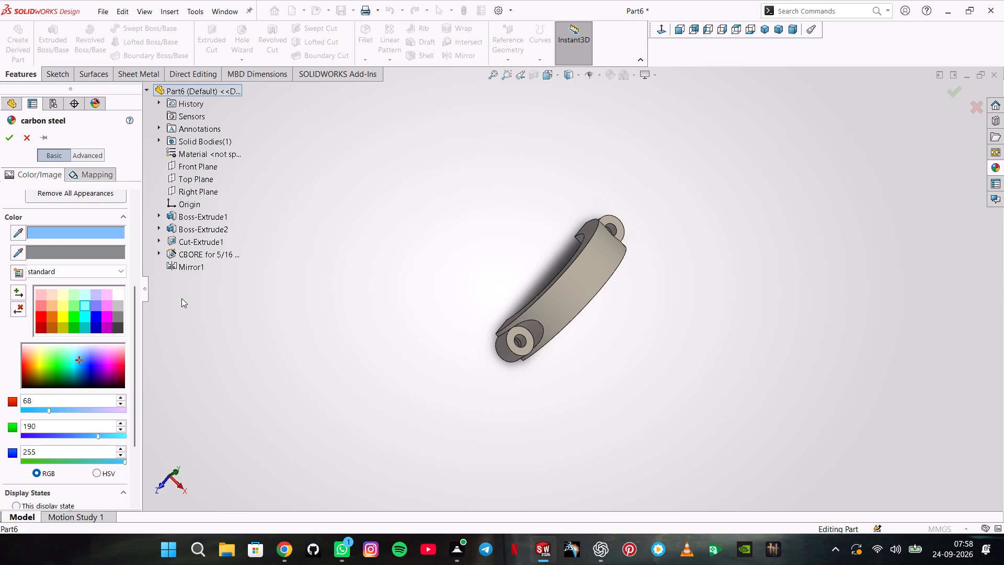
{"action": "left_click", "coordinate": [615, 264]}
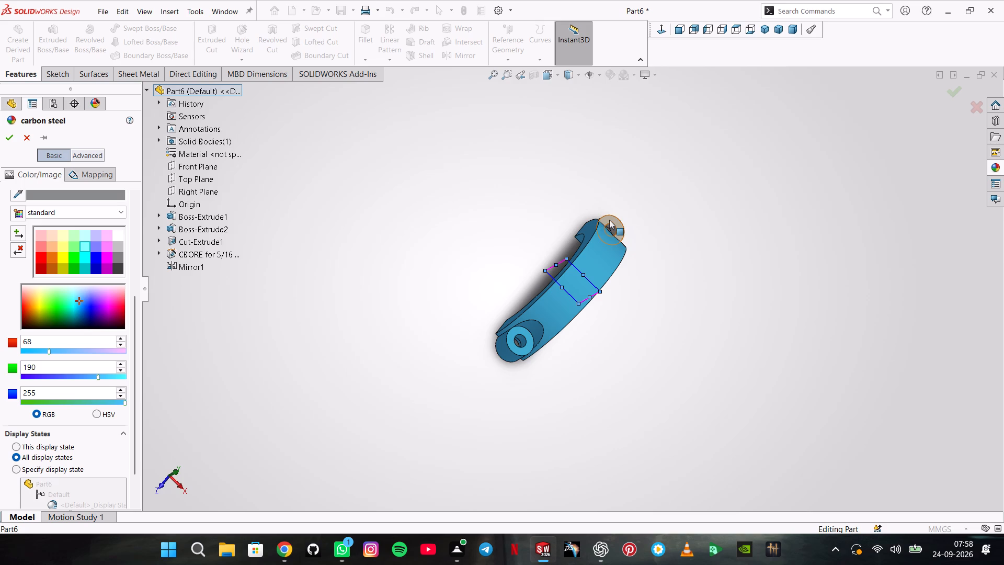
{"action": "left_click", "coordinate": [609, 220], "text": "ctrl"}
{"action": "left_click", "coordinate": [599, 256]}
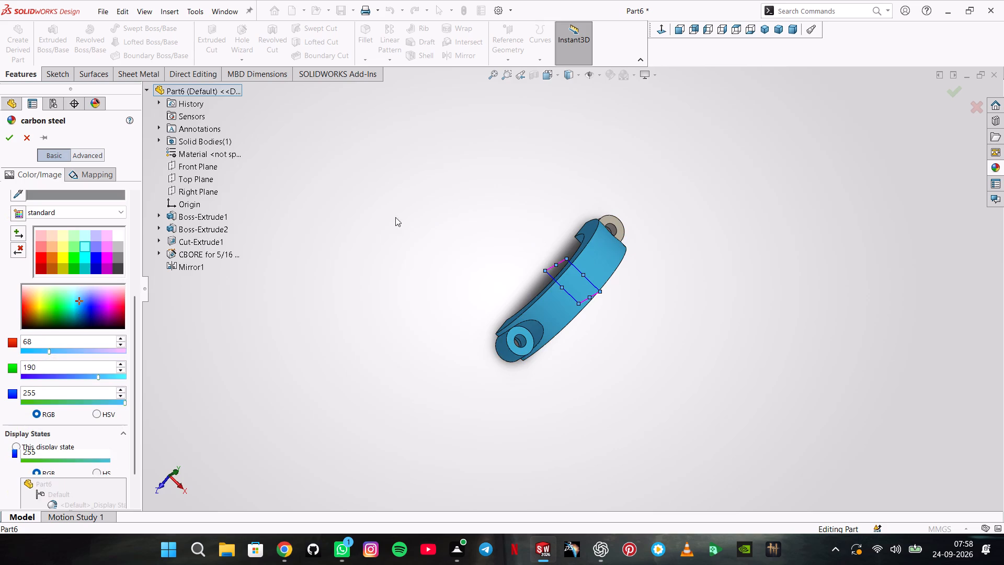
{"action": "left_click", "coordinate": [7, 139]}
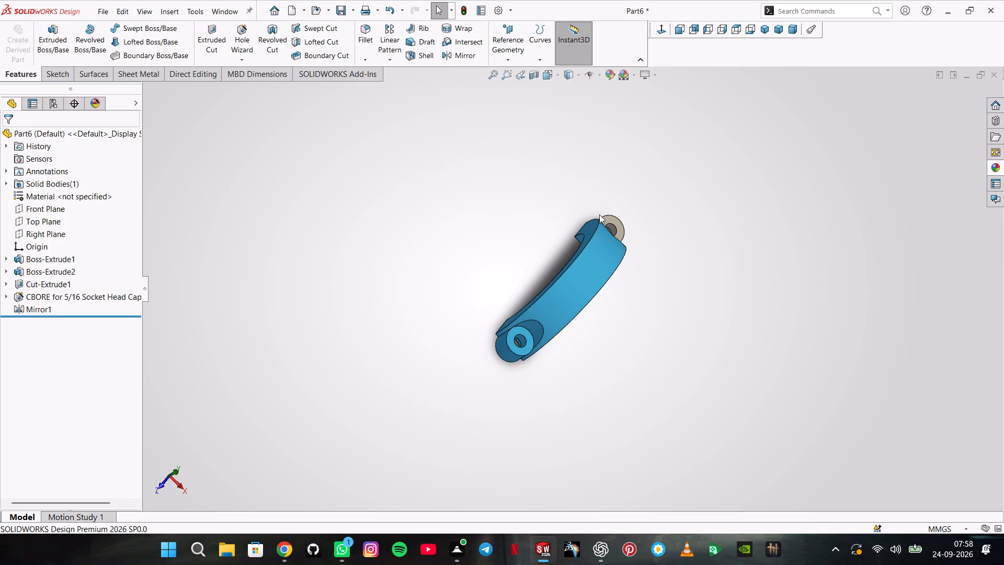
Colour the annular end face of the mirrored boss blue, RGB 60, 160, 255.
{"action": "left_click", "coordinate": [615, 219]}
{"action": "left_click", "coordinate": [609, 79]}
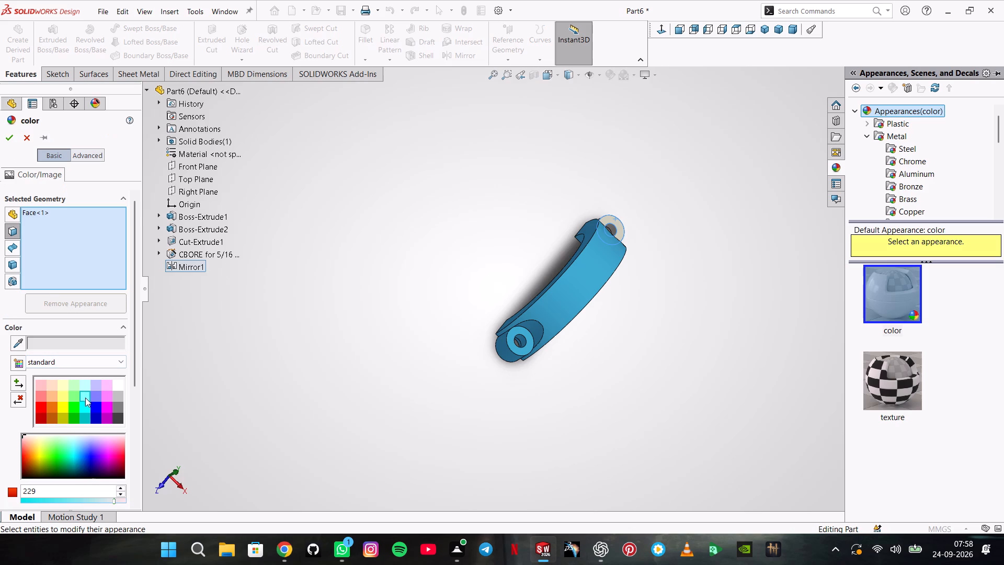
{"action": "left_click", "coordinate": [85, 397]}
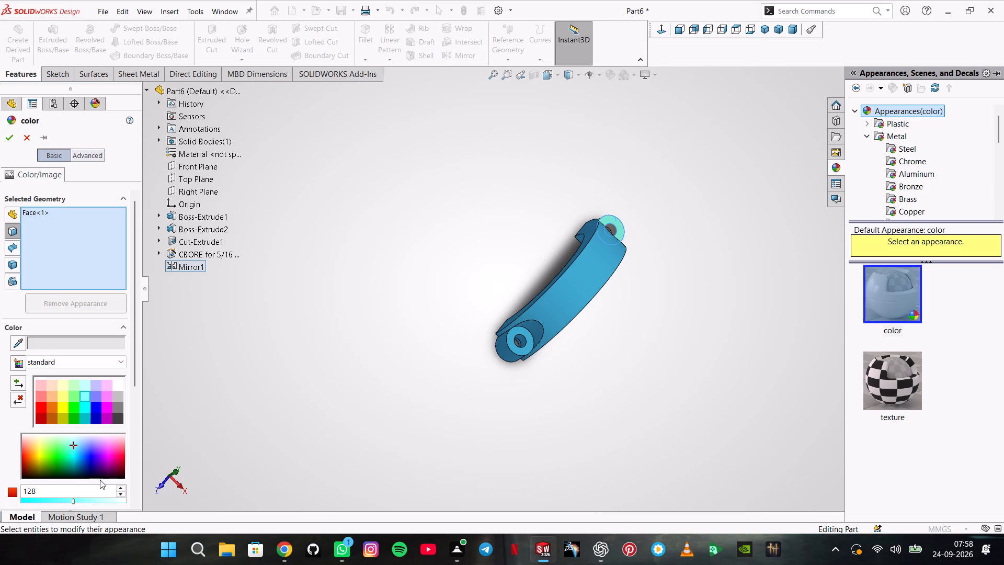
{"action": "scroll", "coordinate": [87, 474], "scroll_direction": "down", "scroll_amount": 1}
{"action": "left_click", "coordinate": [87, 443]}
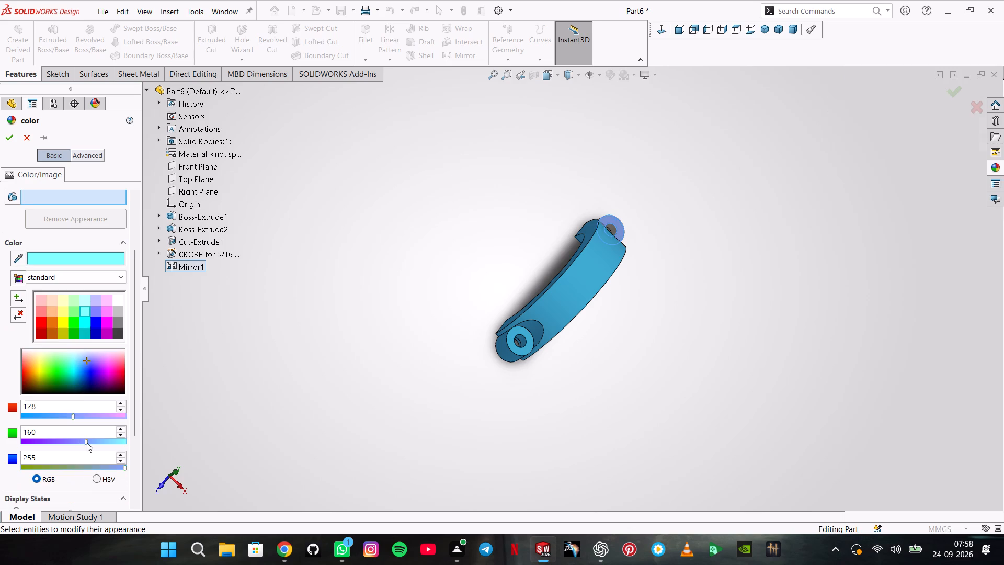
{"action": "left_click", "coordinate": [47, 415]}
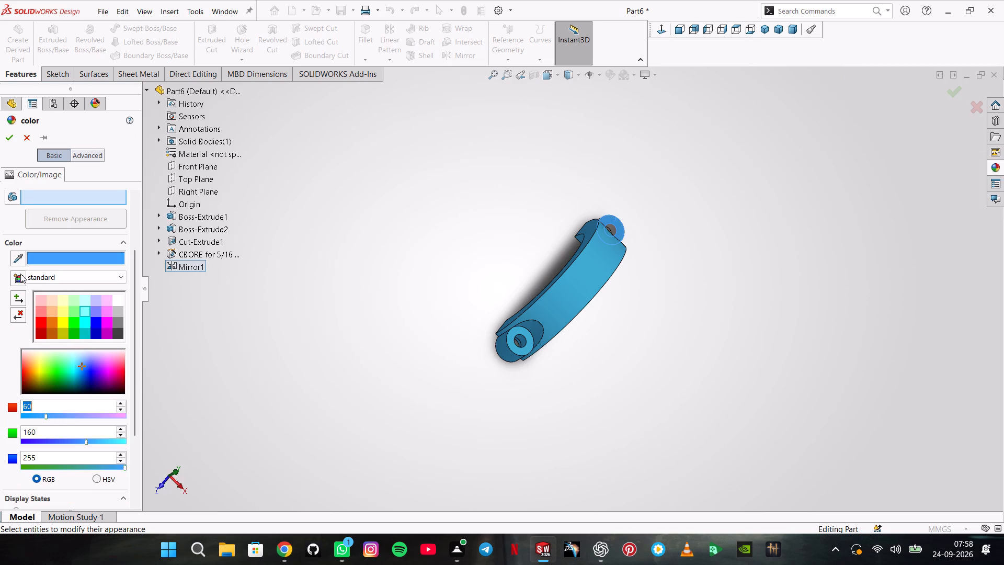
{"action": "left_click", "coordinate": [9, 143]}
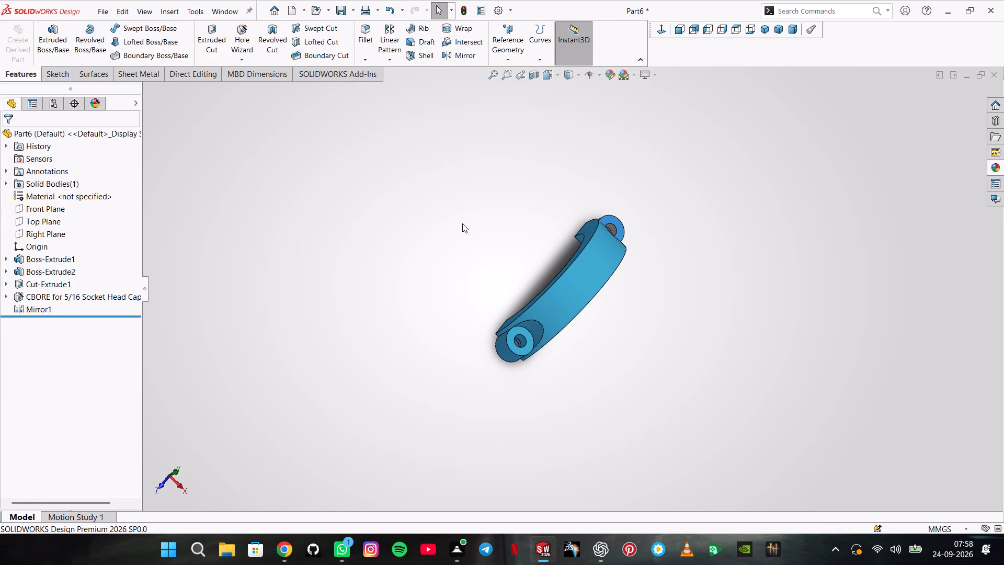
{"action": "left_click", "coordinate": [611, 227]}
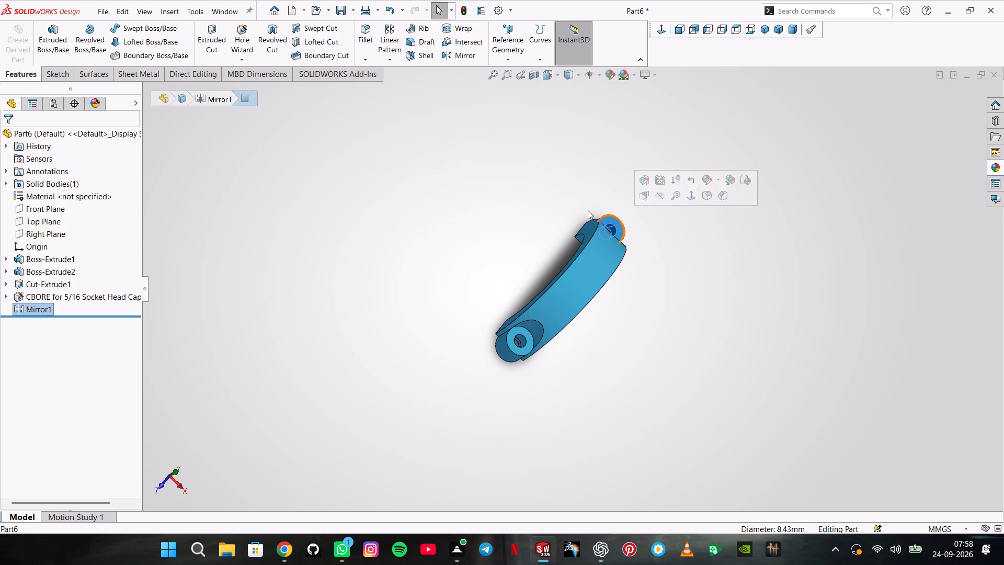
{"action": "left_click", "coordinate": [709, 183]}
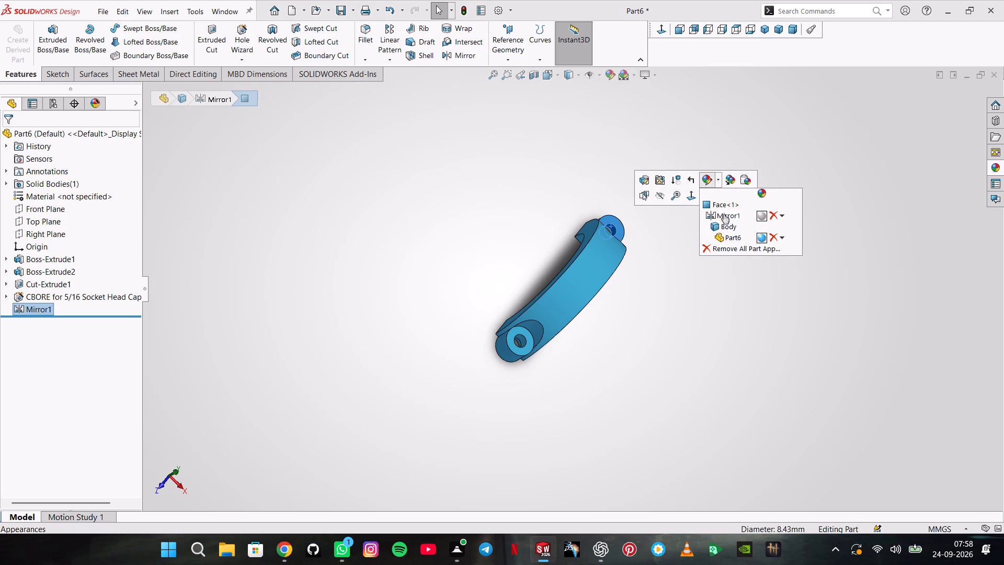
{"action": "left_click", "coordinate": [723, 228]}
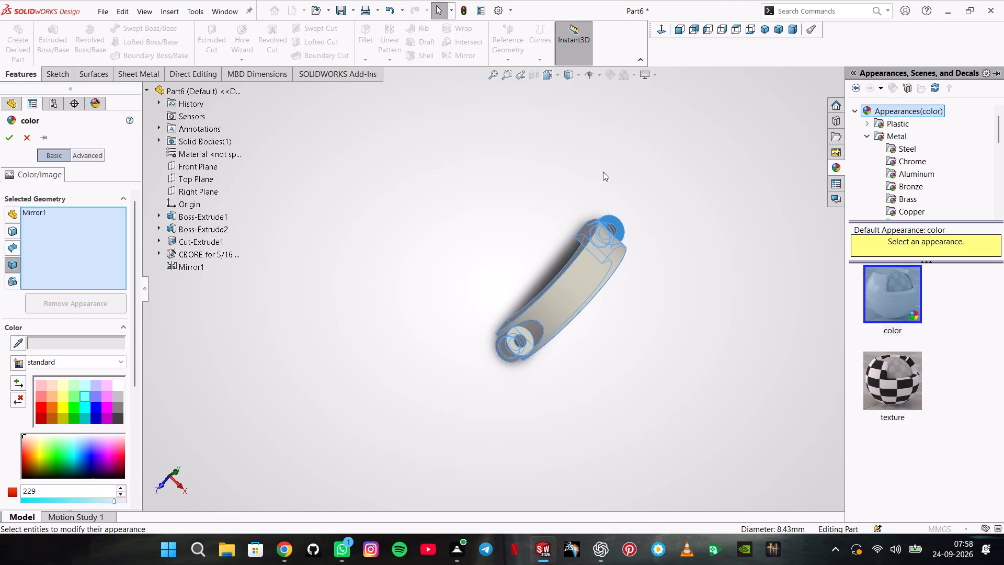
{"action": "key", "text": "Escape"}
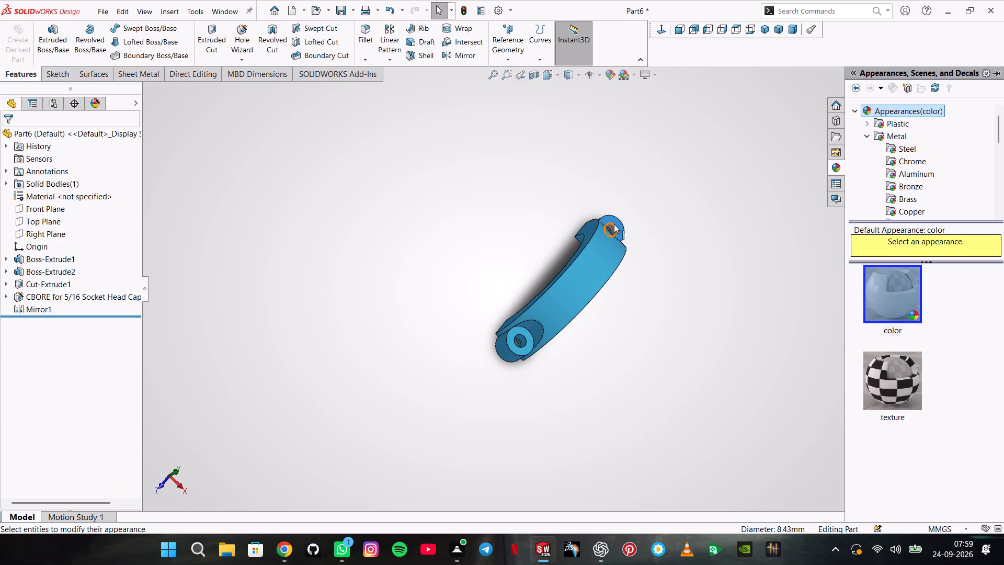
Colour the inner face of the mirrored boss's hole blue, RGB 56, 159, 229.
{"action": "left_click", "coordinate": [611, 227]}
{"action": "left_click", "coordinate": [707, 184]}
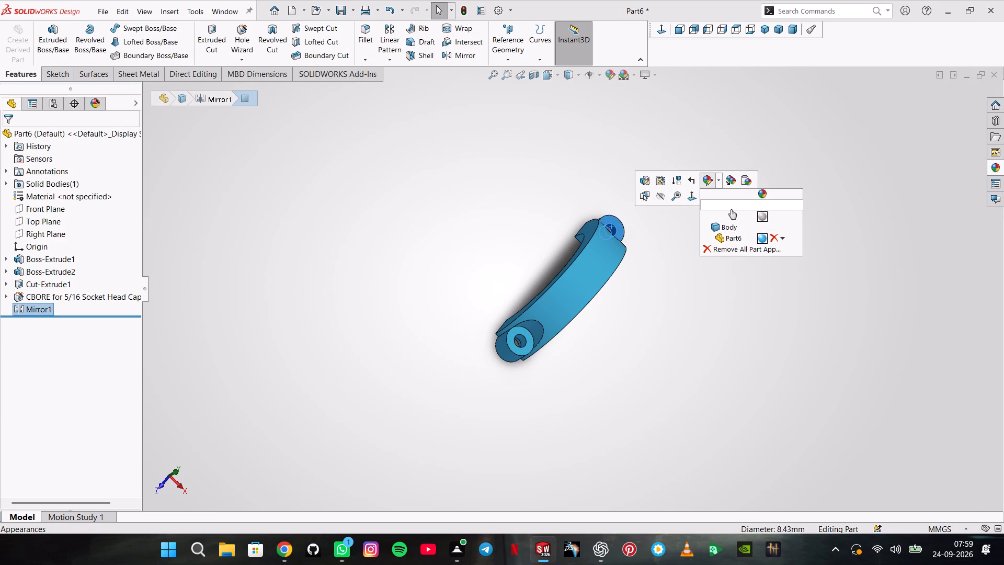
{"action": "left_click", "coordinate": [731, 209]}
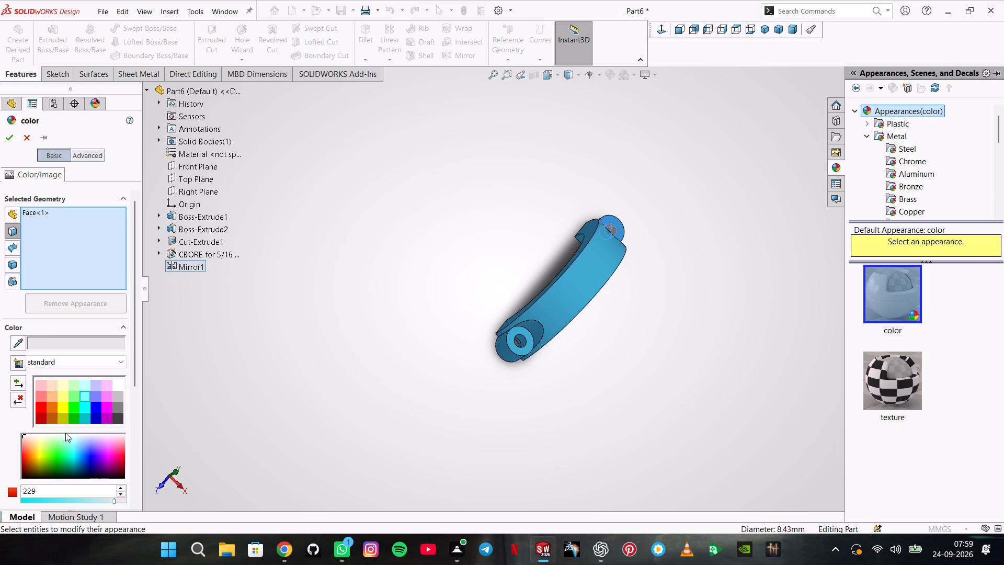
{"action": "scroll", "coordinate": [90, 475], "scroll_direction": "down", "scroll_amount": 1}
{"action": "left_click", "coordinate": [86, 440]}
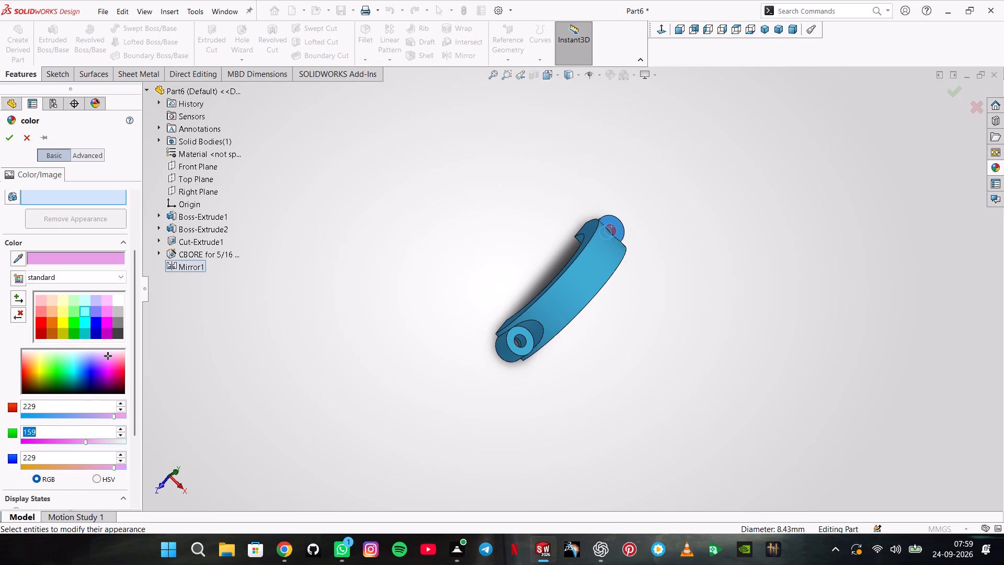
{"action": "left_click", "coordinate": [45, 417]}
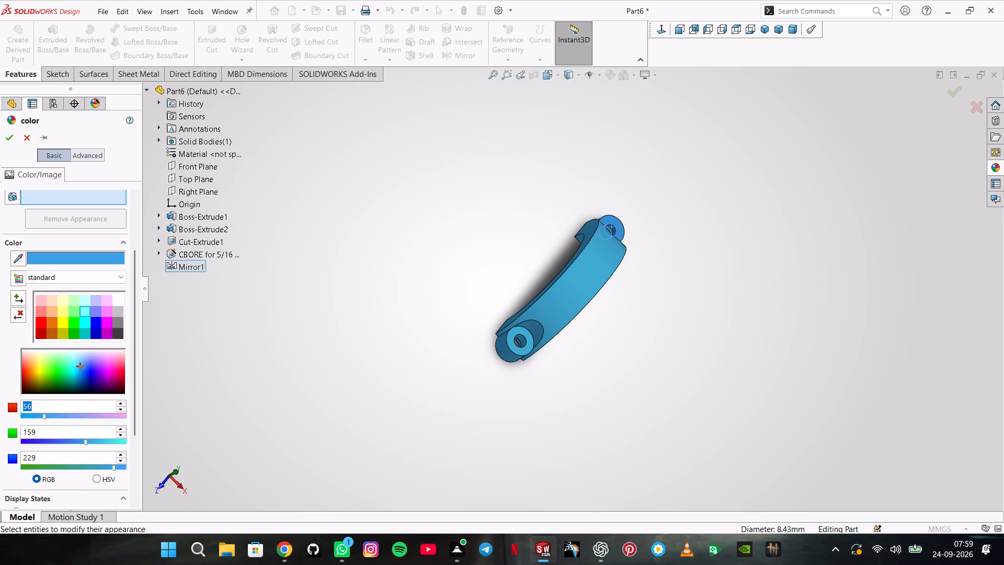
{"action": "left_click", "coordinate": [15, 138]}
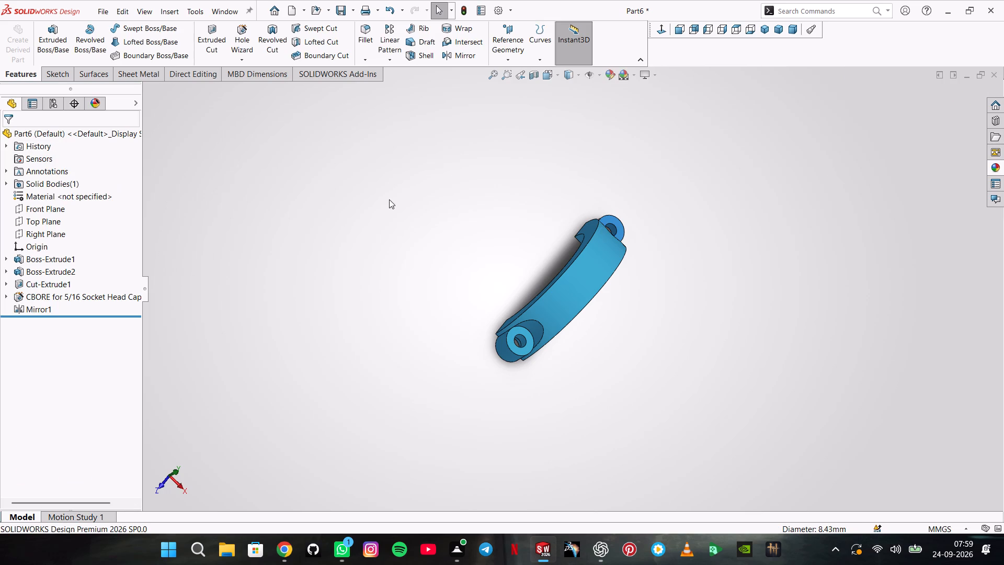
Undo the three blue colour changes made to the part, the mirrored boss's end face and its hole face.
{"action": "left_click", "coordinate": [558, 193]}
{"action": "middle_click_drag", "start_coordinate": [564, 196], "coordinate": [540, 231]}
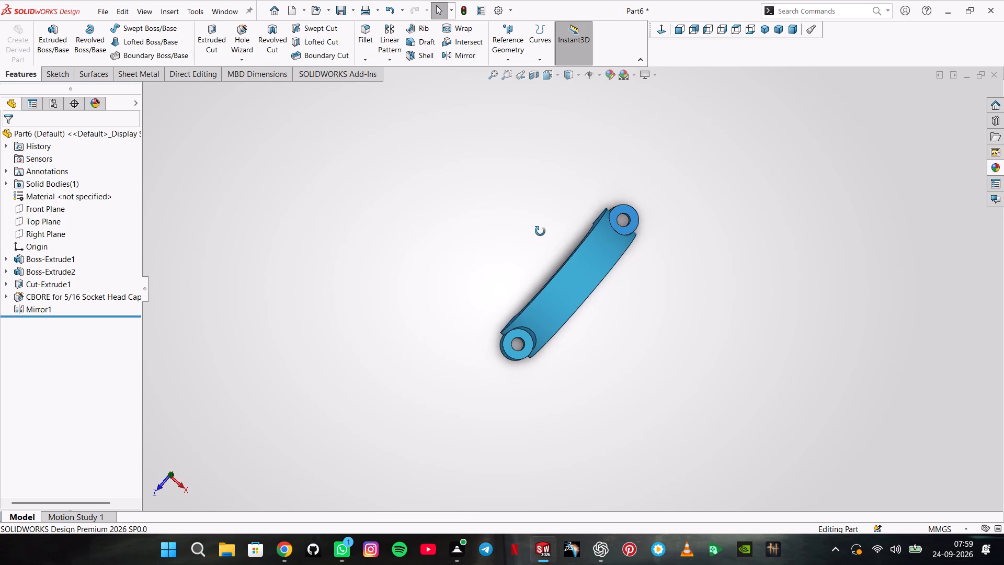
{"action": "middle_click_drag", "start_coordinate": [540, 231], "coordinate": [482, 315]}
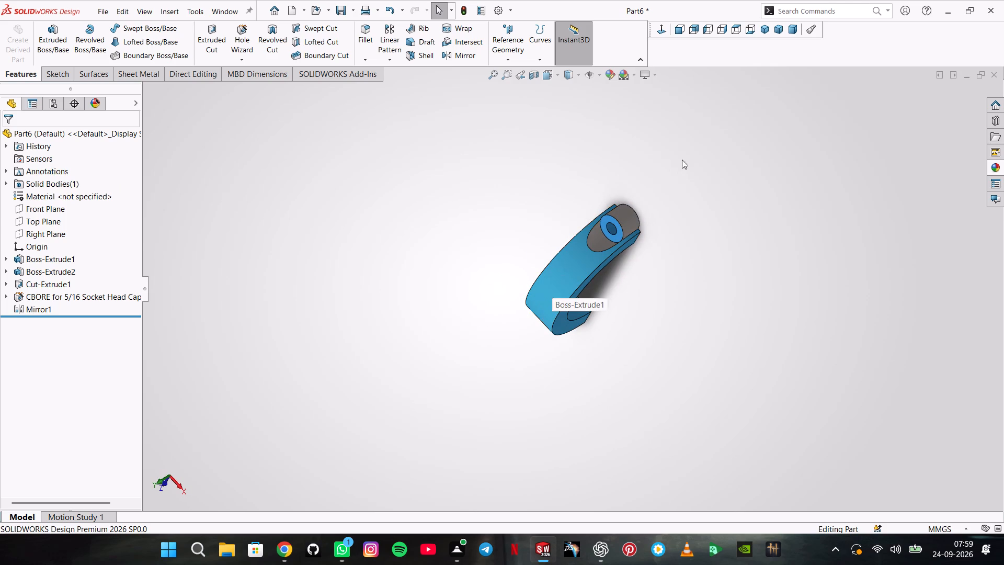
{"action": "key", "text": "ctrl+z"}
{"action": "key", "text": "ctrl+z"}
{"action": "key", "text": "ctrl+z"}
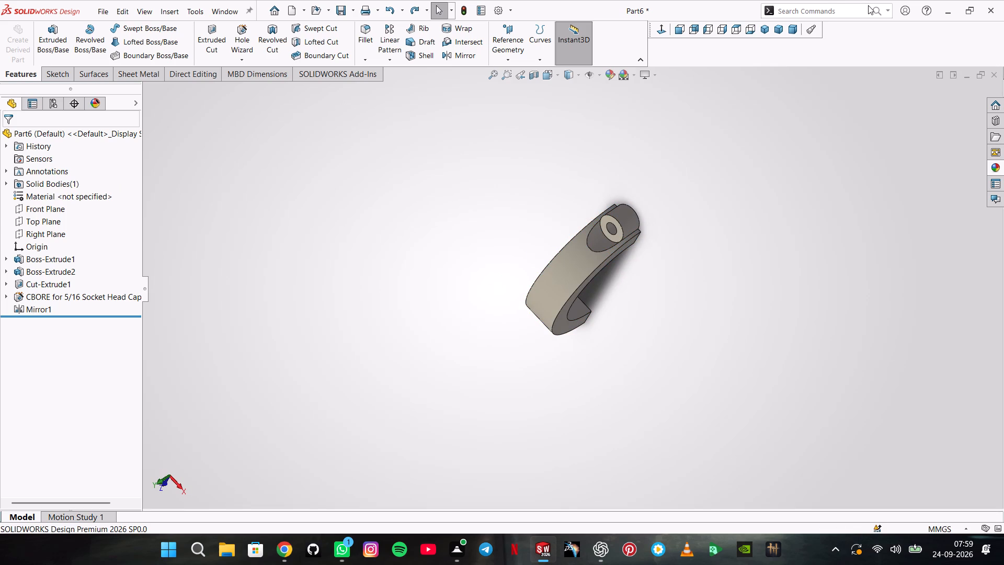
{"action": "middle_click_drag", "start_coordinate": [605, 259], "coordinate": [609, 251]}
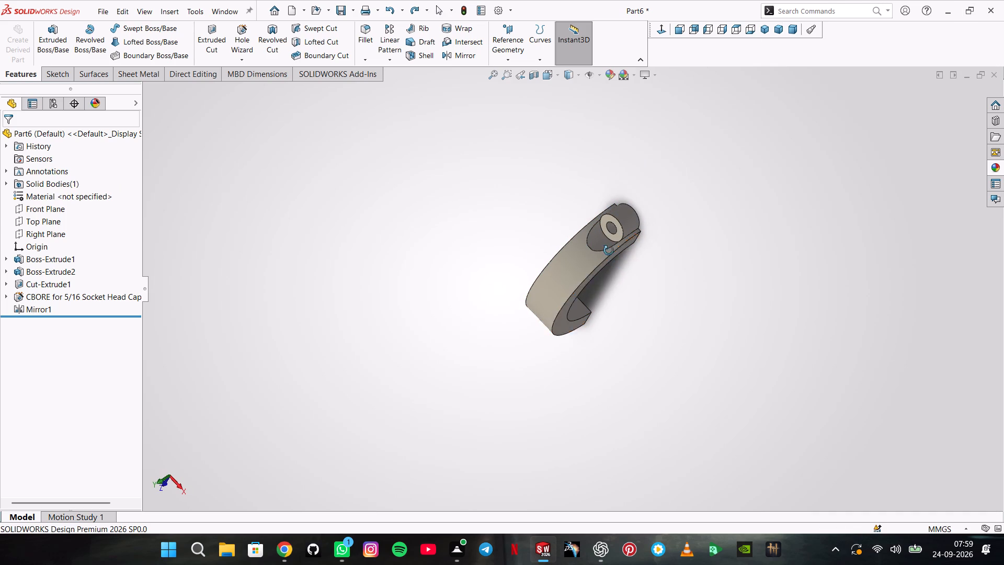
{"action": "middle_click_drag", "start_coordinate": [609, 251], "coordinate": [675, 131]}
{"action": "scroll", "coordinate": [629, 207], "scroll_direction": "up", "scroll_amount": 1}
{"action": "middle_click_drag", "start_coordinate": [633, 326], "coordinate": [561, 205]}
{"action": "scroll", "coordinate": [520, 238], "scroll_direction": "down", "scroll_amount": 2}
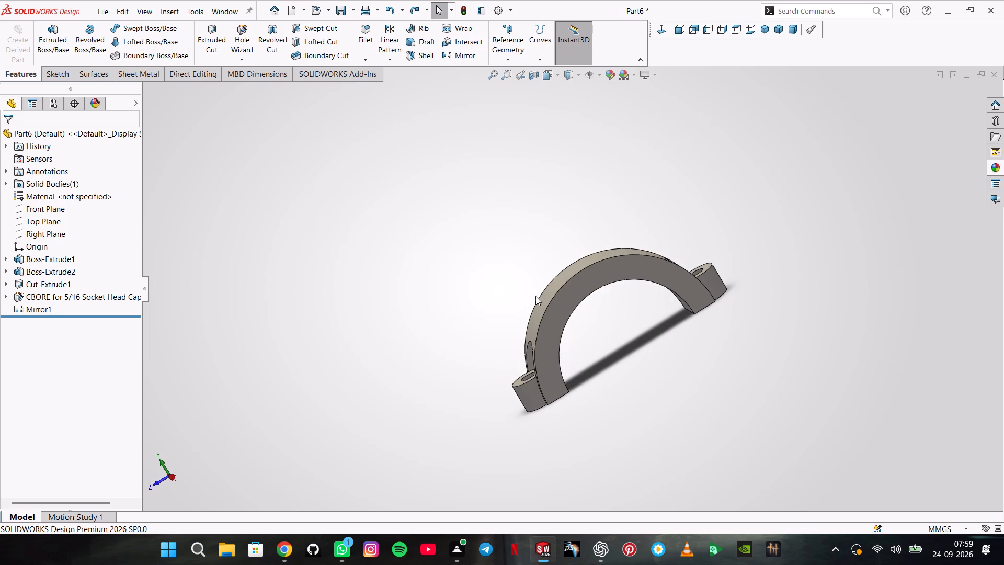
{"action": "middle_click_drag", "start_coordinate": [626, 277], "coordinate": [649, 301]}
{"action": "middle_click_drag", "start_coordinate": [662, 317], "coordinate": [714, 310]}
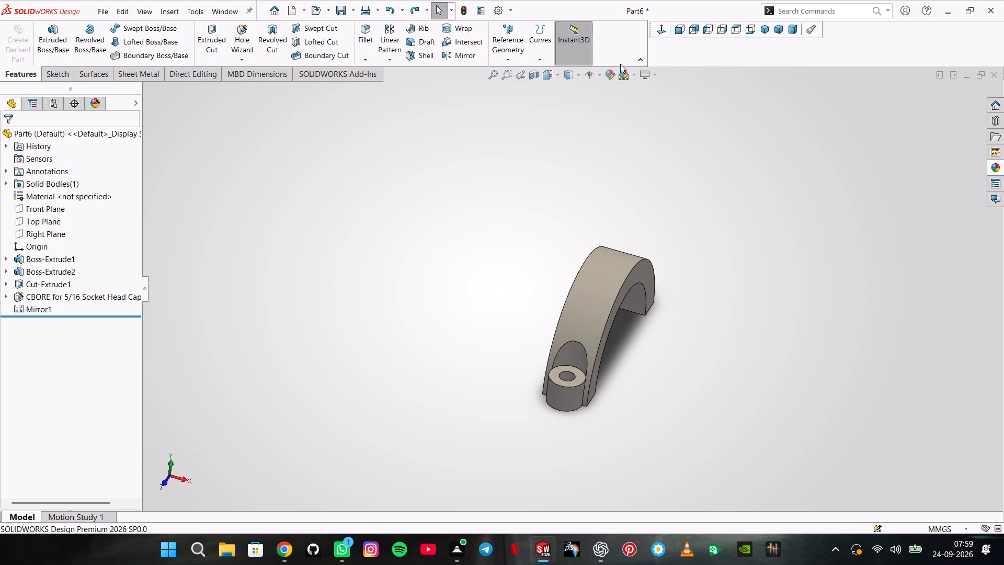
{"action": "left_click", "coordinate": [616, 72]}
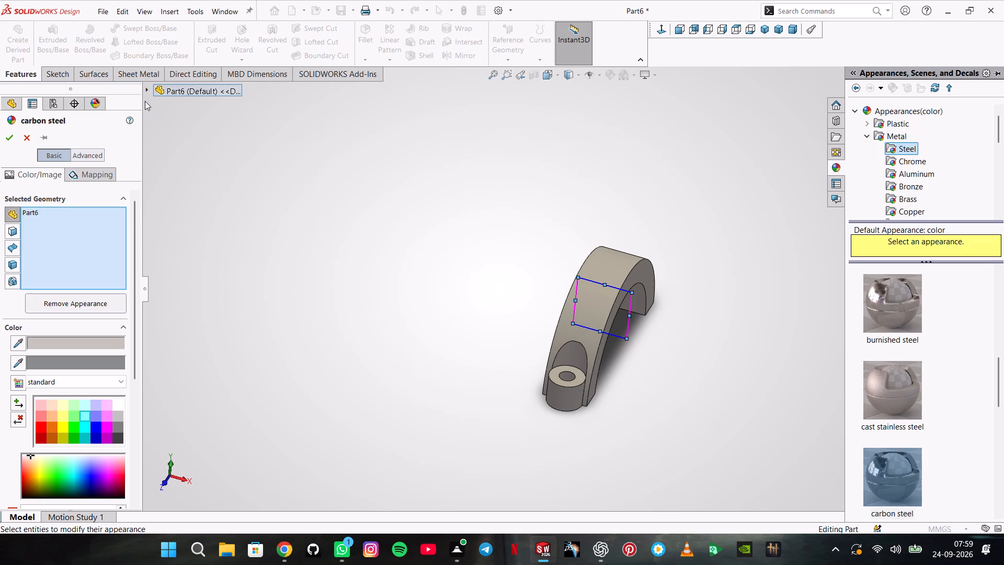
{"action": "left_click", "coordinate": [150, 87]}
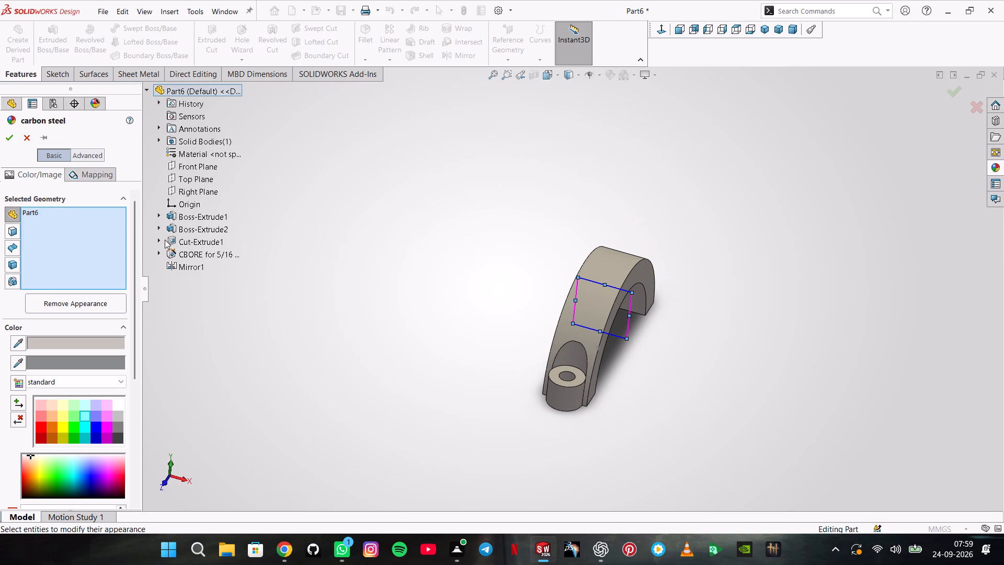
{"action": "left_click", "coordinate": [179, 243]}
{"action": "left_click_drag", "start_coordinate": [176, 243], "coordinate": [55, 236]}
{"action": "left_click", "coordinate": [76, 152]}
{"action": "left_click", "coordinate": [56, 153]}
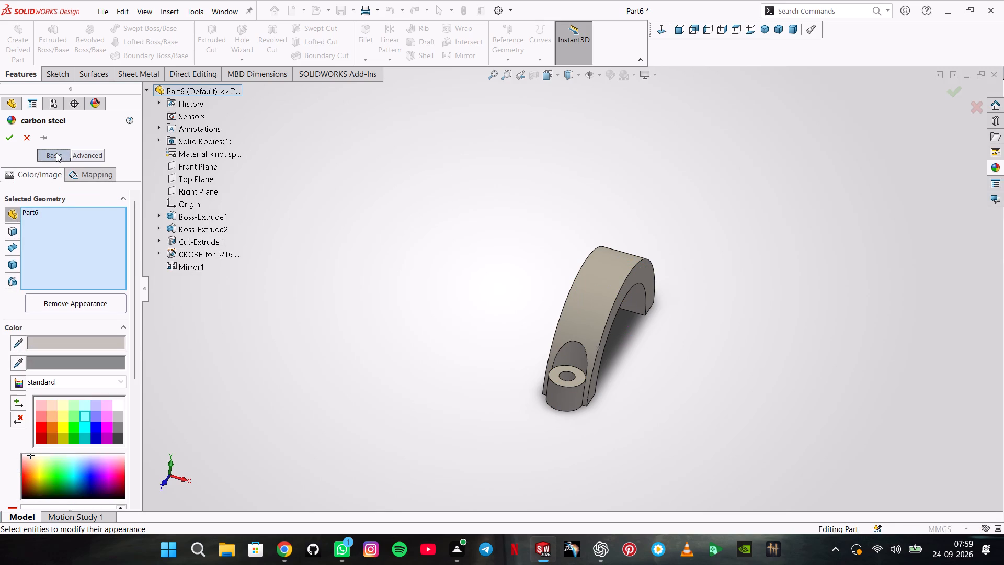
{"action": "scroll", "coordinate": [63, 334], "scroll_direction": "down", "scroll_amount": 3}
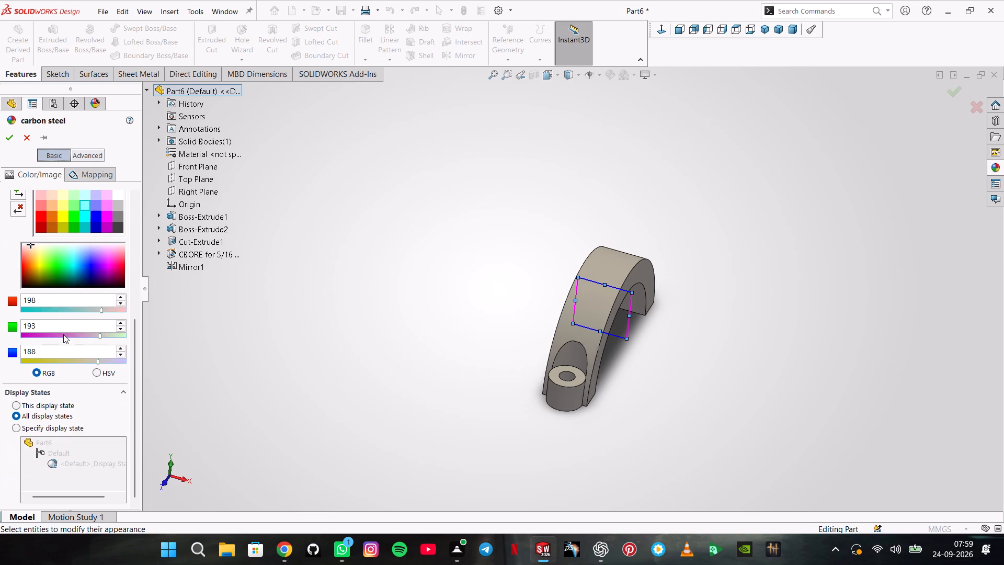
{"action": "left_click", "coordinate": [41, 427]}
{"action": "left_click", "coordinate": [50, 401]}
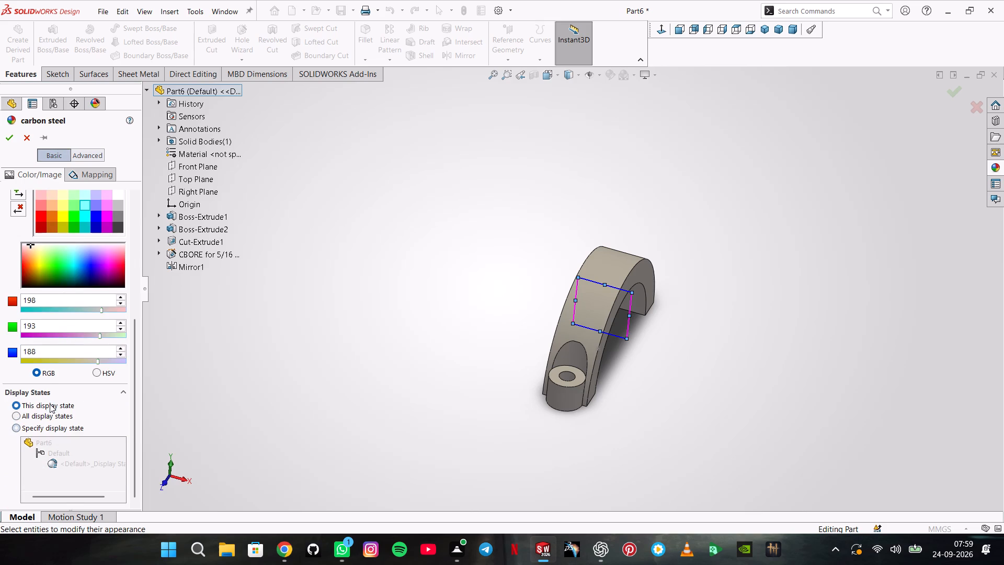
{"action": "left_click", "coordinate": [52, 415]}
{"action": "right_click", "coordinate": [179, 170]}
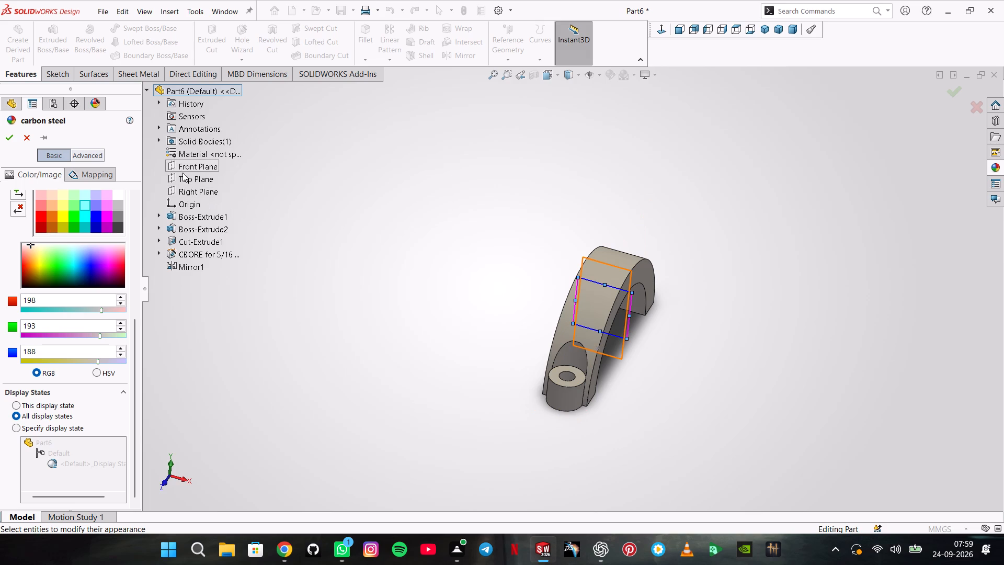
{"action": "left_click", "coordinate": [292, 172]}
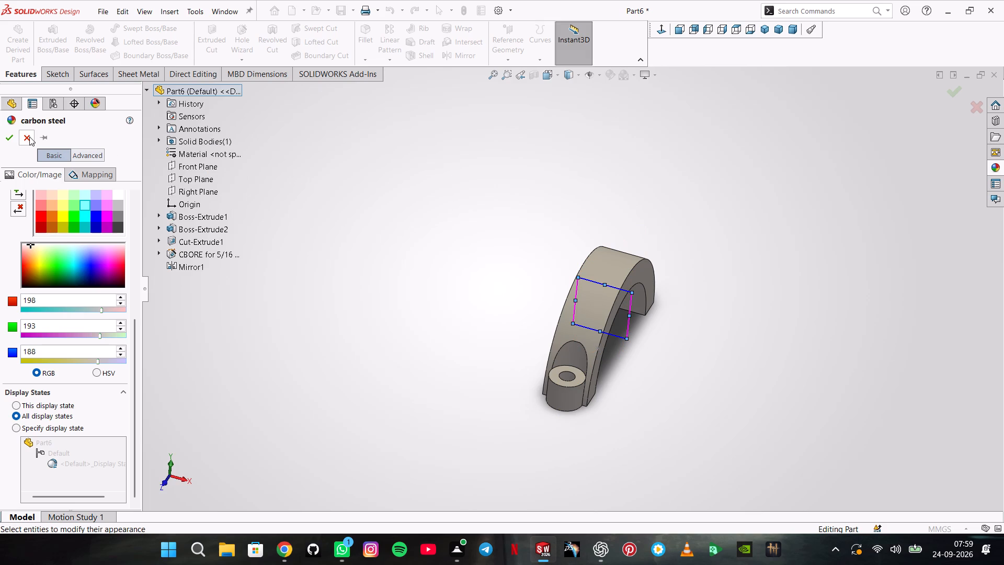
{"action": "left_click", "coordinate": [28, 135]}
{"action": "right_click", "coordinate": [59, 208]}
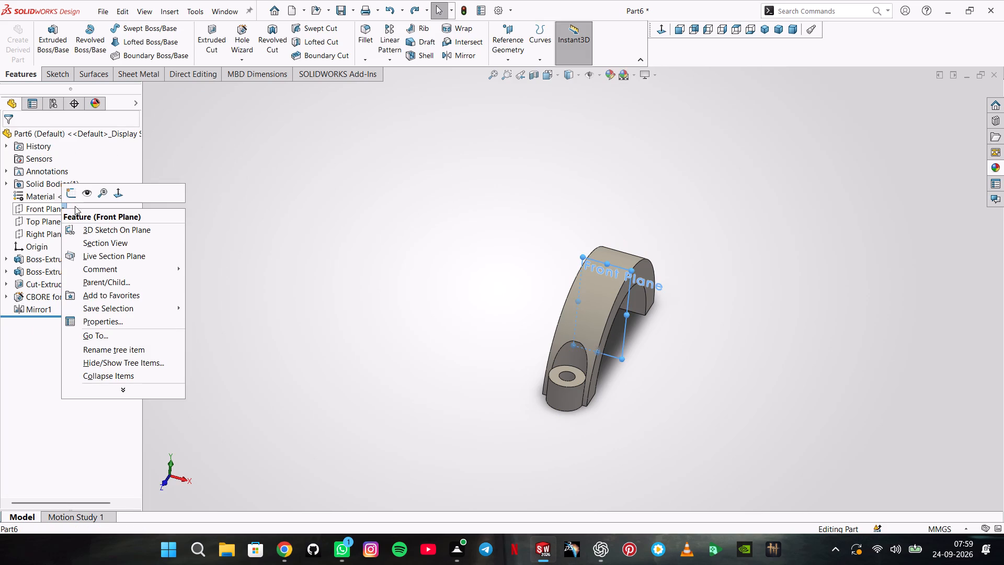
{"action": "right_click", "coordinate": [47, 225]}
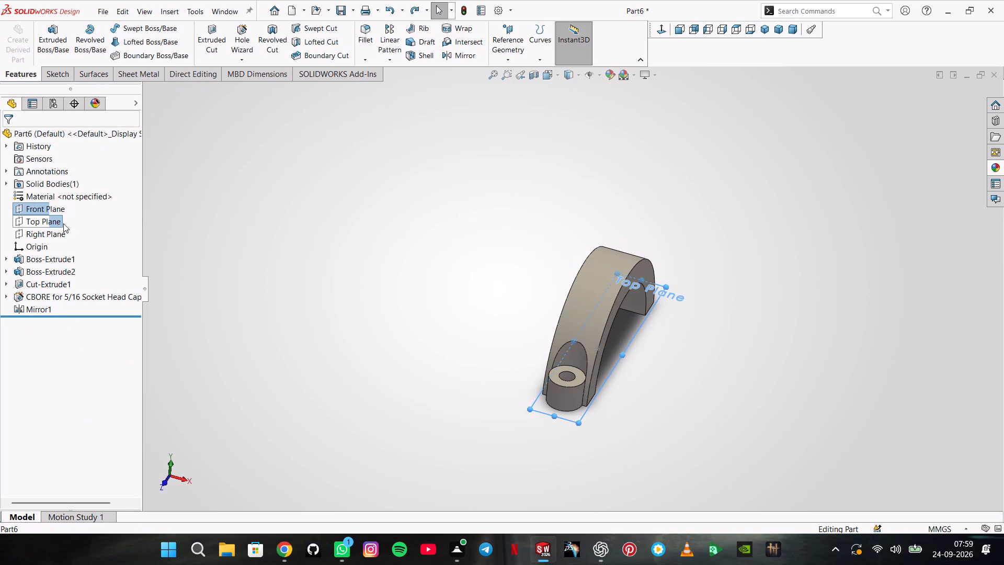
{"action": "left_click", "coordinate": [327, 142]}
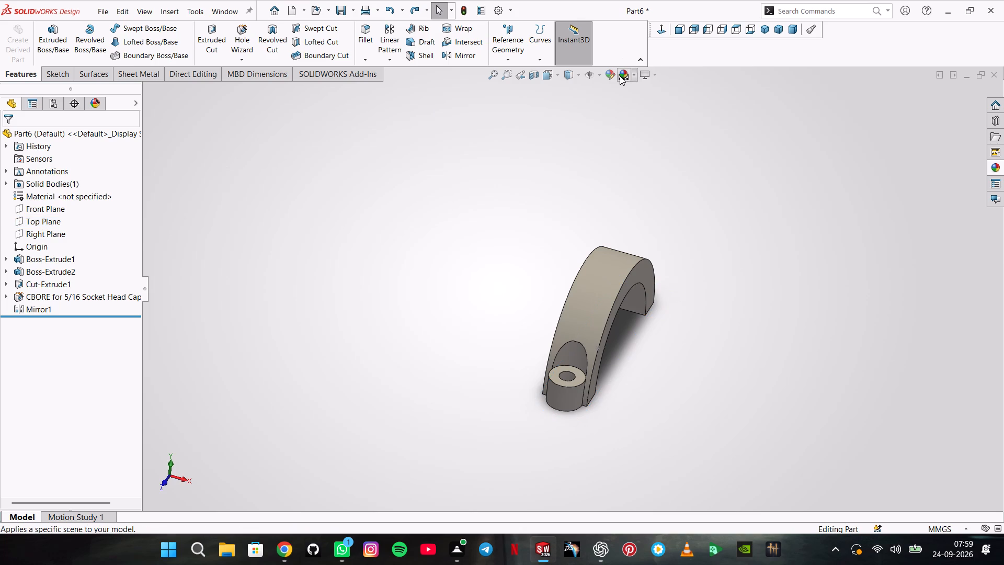
Remove the carbon steel appearance from the whole part and set the appearance selection to accept features only.
{"action": "left_click", "coordinate": [606, 73]}
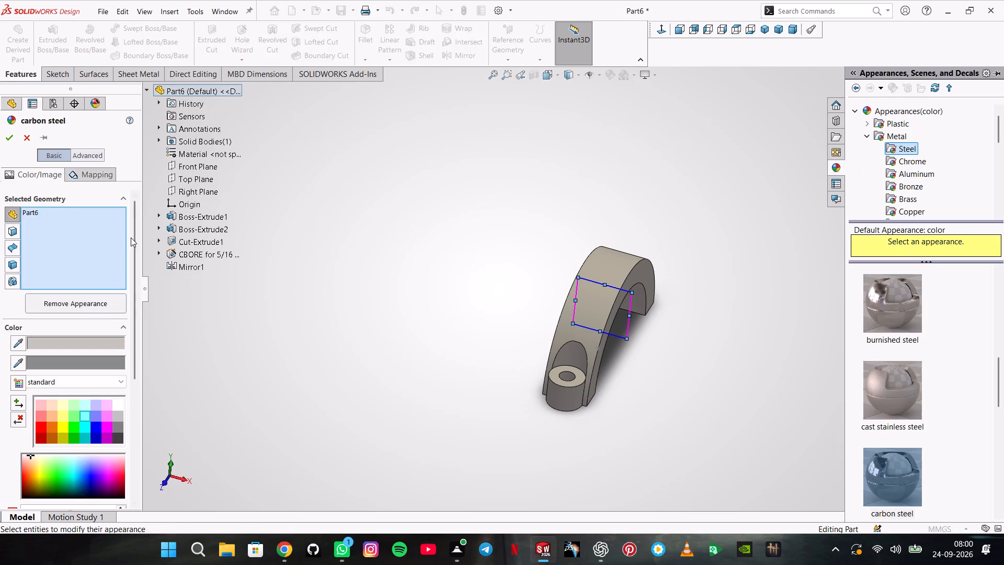
{"action": "left_click", "coordinate": [192, 163]}
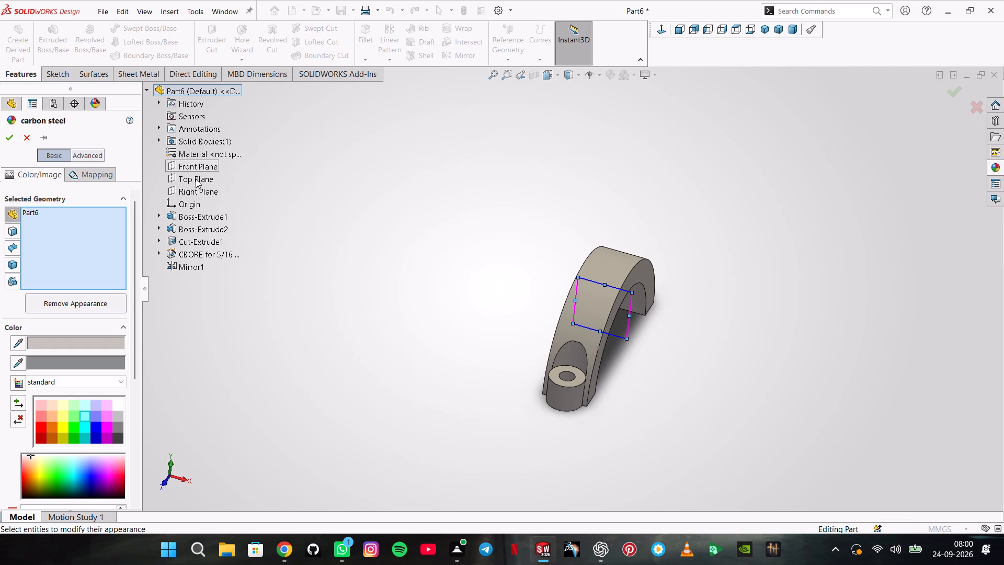
{"action": "left_click", "coordinate": [196, 179]}
{"action": "left_click", "coordinate": [190, 200]}
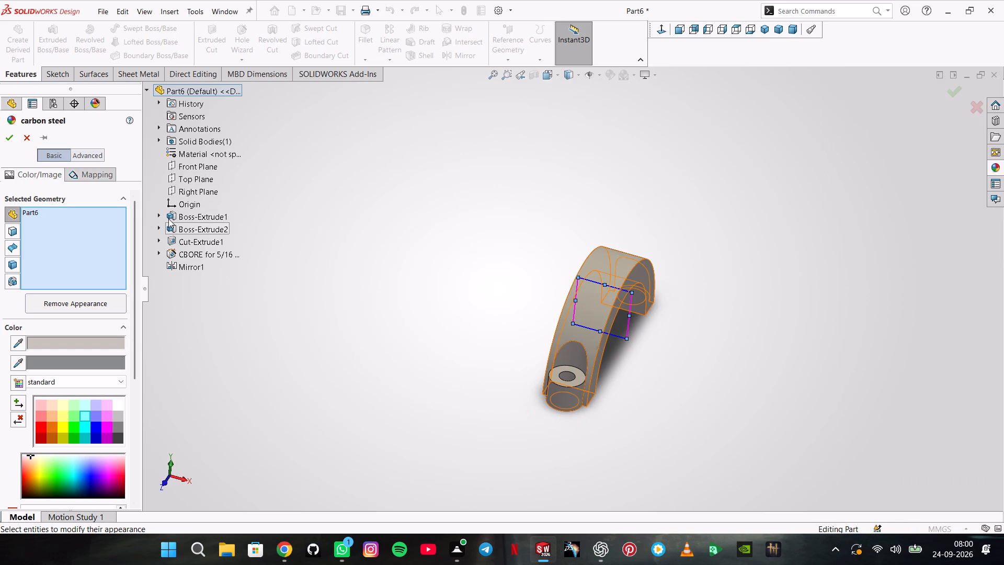
{"action": "left_click", "coordinate": [168, 219]}
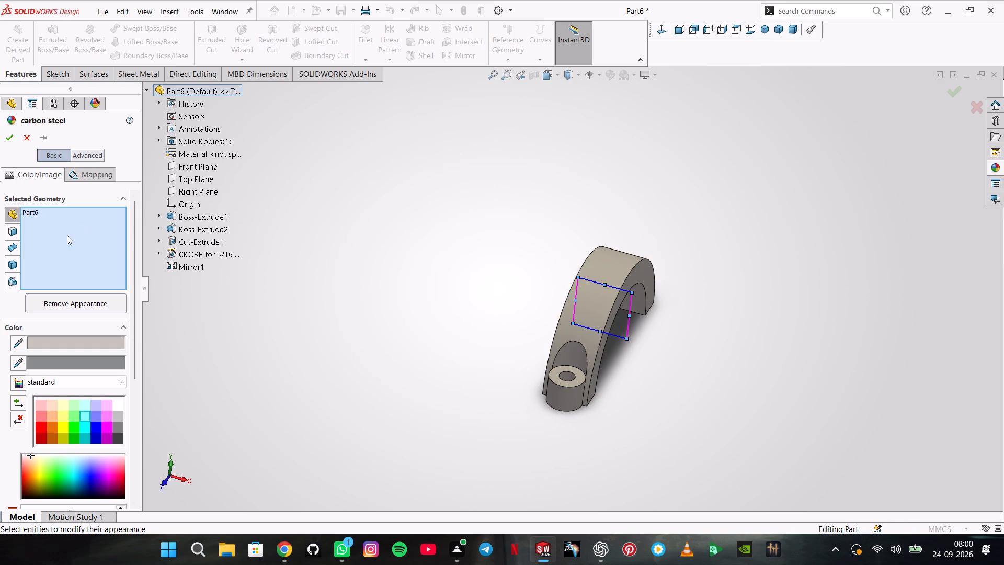
{"action": "left_click_drag", "start_coordinate": [184, 224], "coordinate": [42, 228]}
{"action": "left_click", "coordinate": [178, 263]}
{"action": "left_click", "coordinate": [157, 251]}
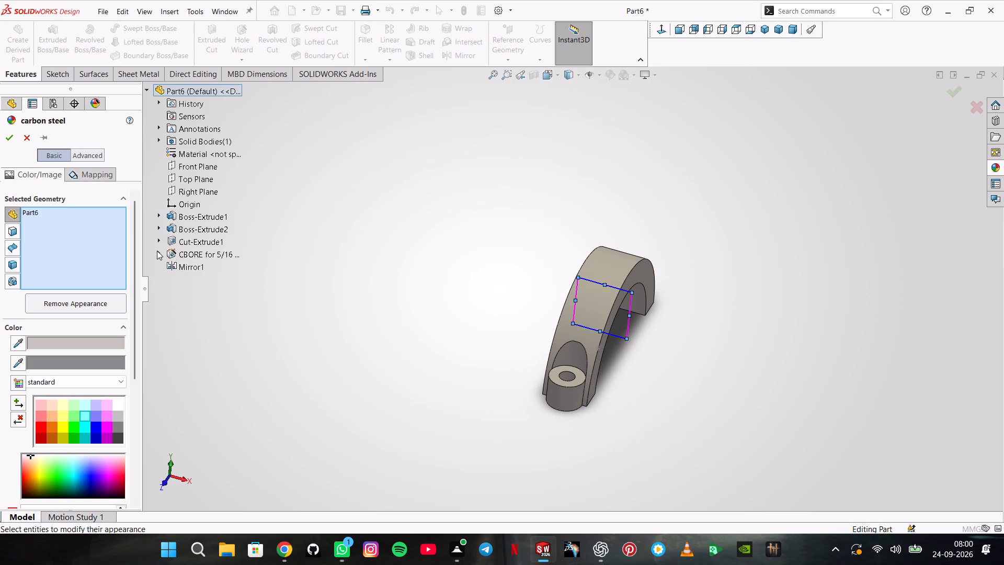
{"action": "left_click", "coordinate": [161, 253]}
{"action": "left_click", "coordinate": [161, 253]}
{"action": "triple_click", "coordinate": [175, 267]}
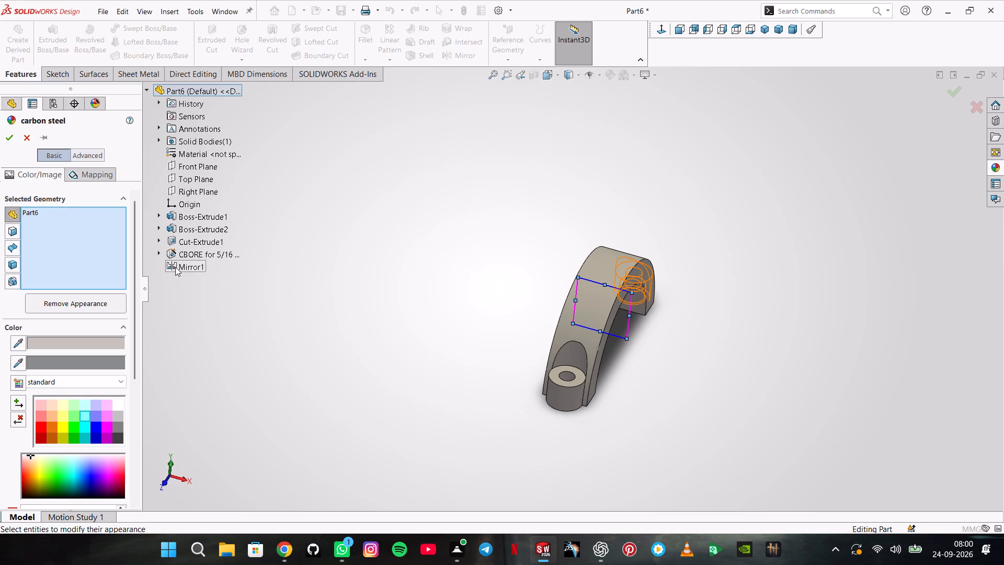
{"action": "left_click", "coordinate": [175, 267]}
{"action": "left_click", "coordinate": [192, 262]}
{"action": "left_click", "coordinate": [66, 231]}
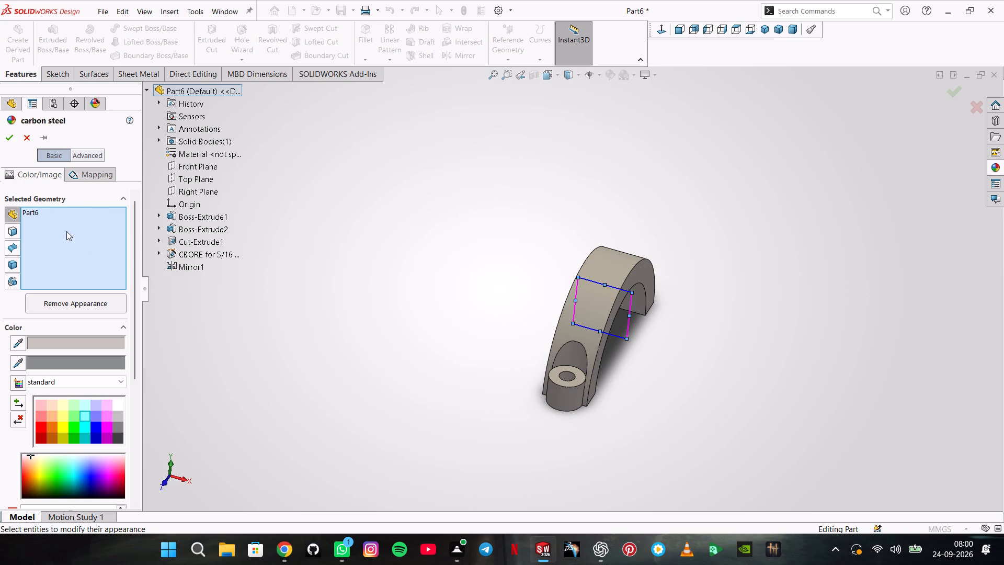
{"action": "left_click", "coordinate": [10, 231]}
{"action": "left_click", "coordinate": [12, 242]}
{"action": "left_click", "coordinate": [9, 255]}
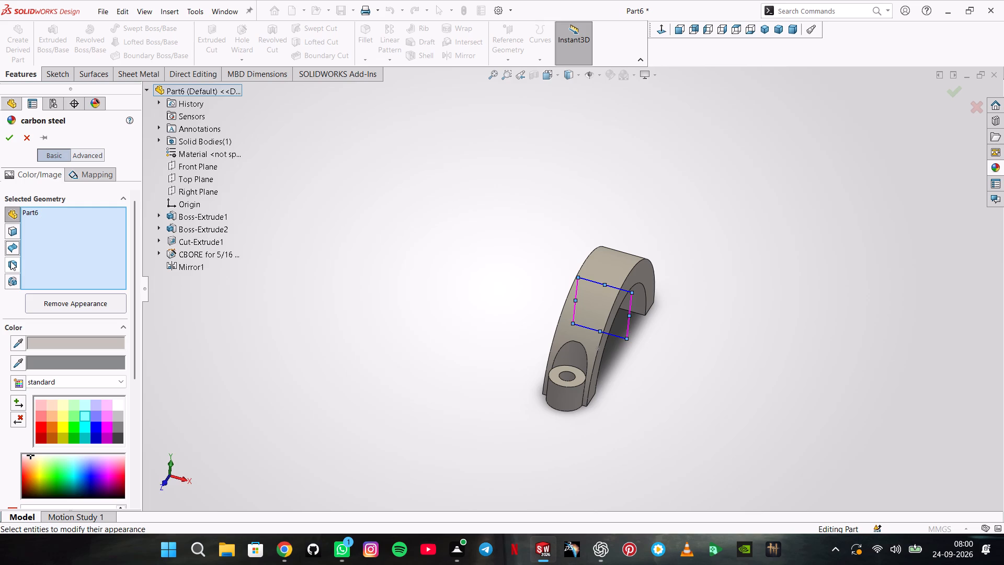
{"action": "left_click", "coordinate": [10, 261]}
{"action": "left_click", "coordinate": [8, 283]}
{"action": "left_click", "coordinate": [60, 296]}
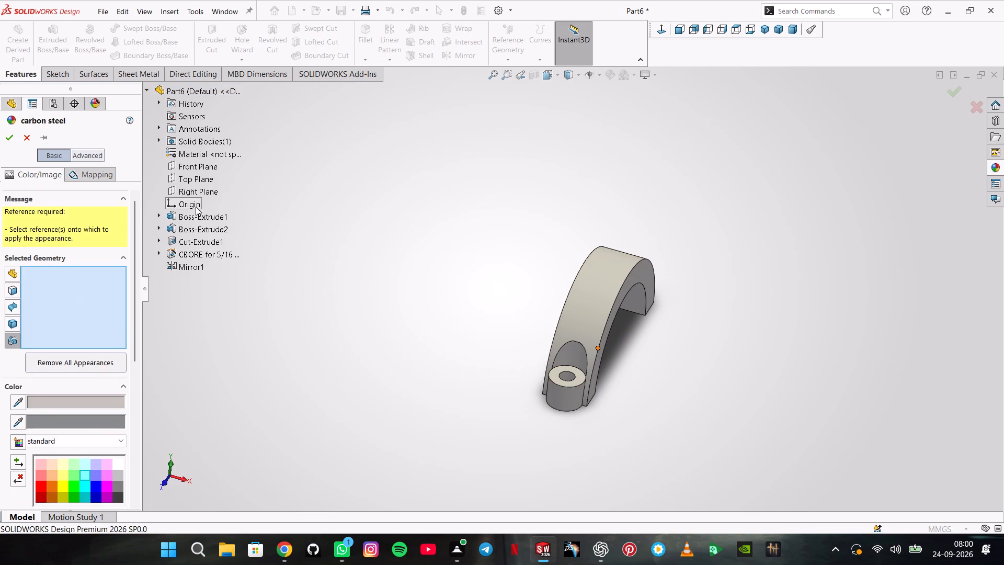
Colour both boss extrudes, the cut extrude, the mirror and the counterbore hole features blue, RGB 68, 173, 255.
{"action": "left_click", "coordinate": [196, 207]}
{"action": "left_click", "coordinate": [197, 218]}
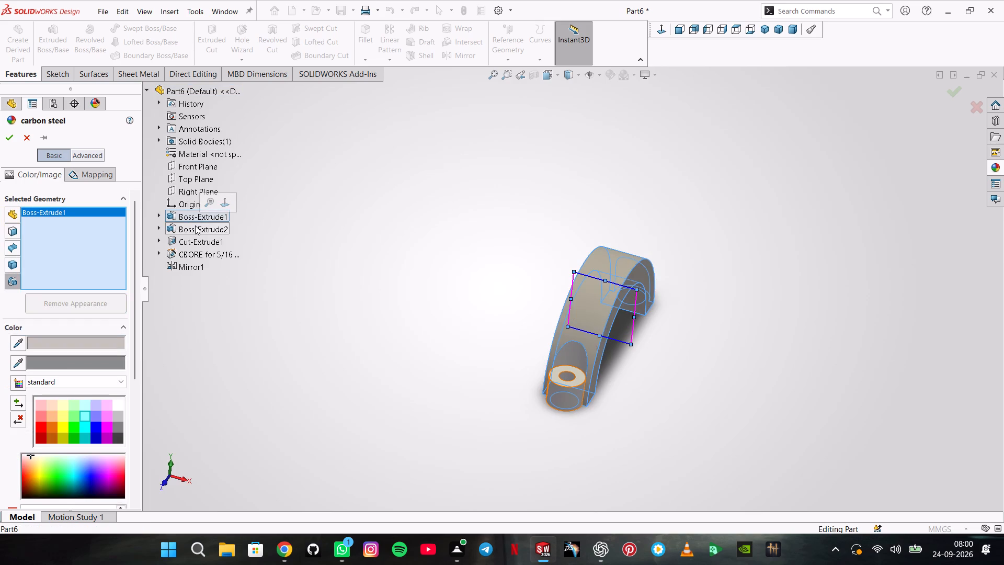
{"action": "left_click", "coordinate": [195, 225]}
{"action": "left_click", "coordinate": [192, 246]}
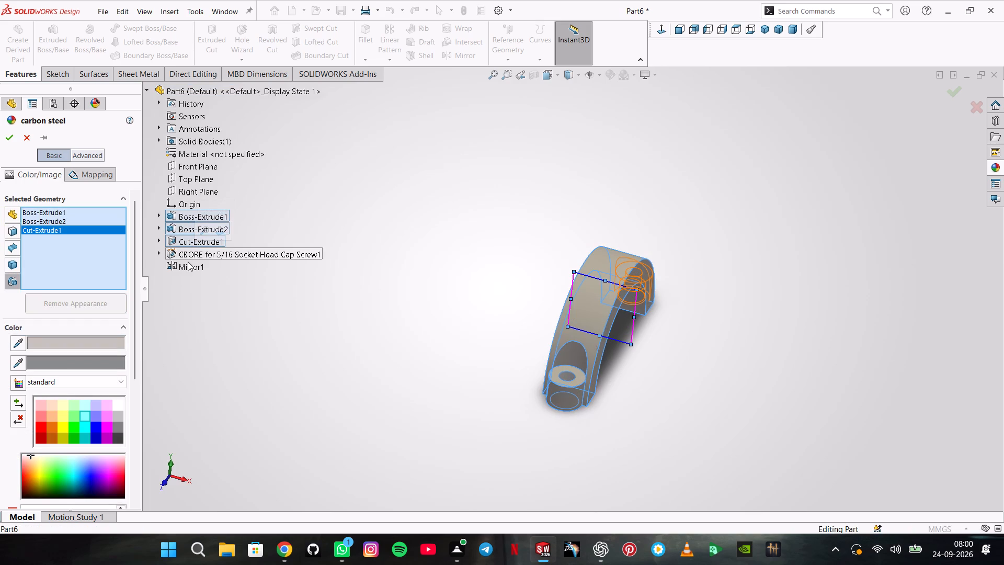
{"action": "left_click", "coordinate": [190, 266]}
{"action": "left_click", "coordinate": [184, 251]}
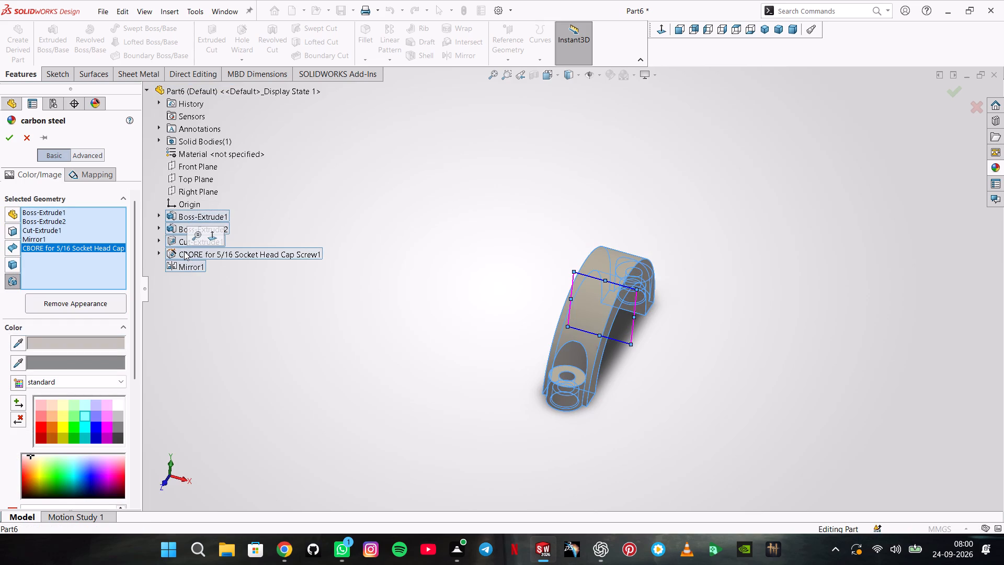
{"action": "left_click", "coordinate": [86, 425]}
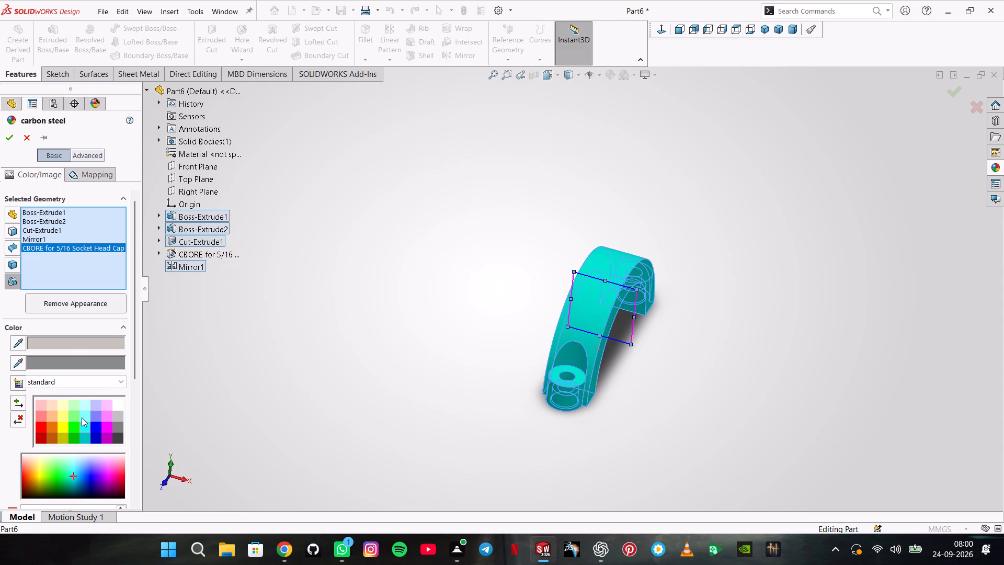
{"action": "left_click", "coordinate": [82, 417]}
{"action": "scroll", "coordinate": [83, 431], "scroll_direction": "down", "scroll_amount": 1}
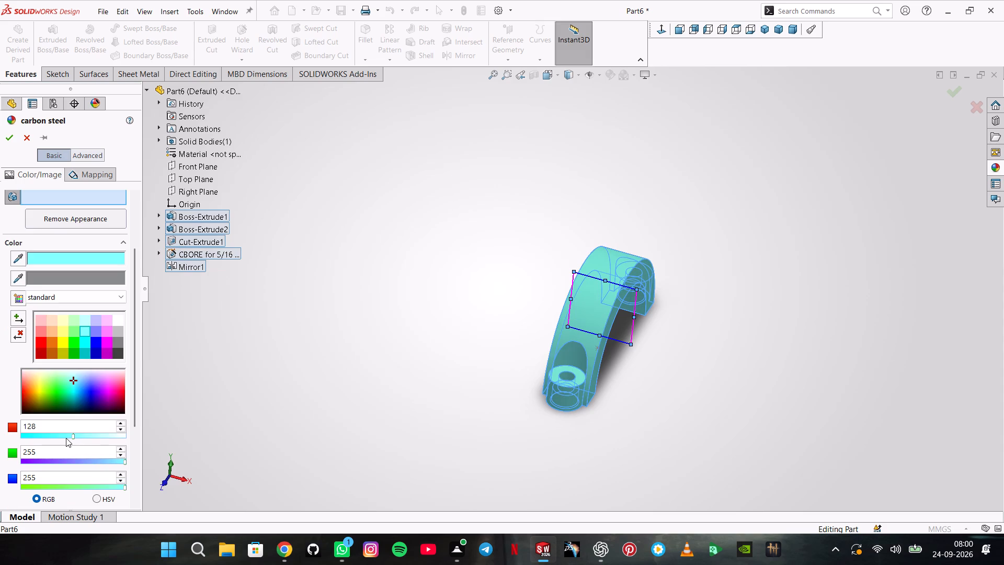
{"action": "left_click", "coordinate": [50, 438]}
{"action": "left_click", "coordinate": [92, 464]}
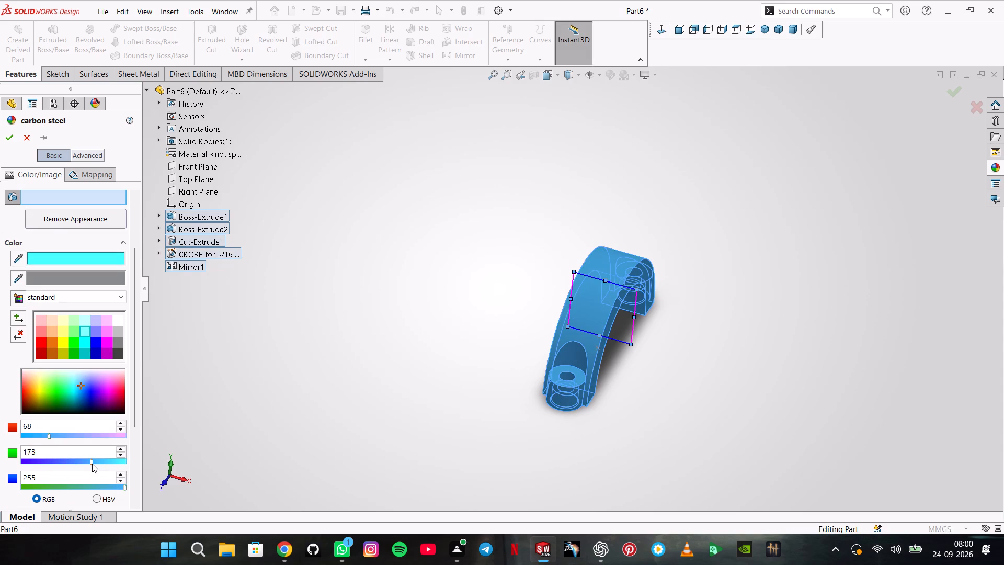
{"action": "left_click", "coordinate": [14, 143]}
{"action": "left_click", "coordinate": [415, 163]}
Fillet the two long outer edges of the curved cap body with a 2.54 mm radius.
{"action": "middle_click_drag", "start_coordinate": [439, 171], "coordinate": [419, 275]}
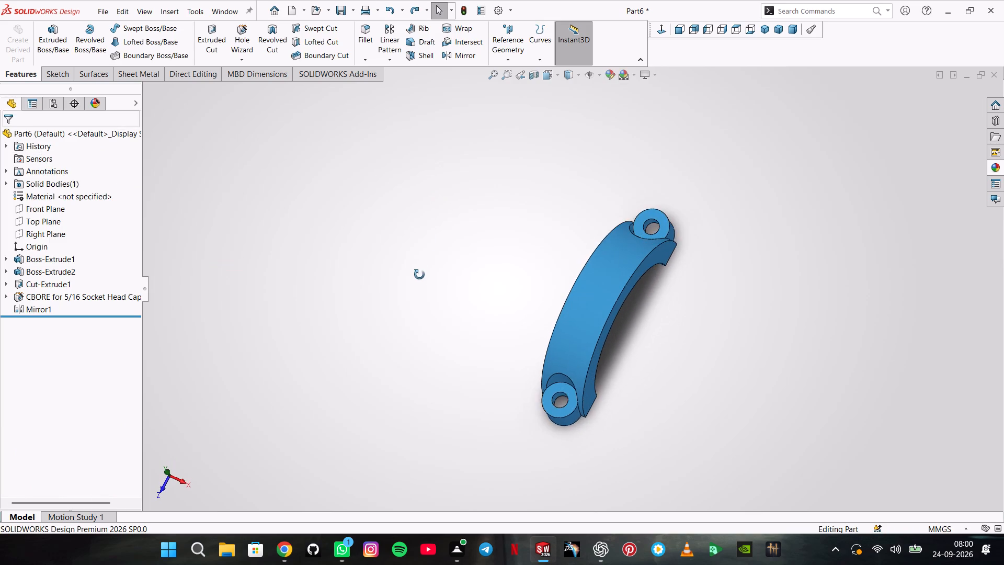
{"action": "middle_click_drag", "start_coordinate": [419, 275], "coordinate": [419, 274]}
{"action": "scroll", "coordinate": [419, 275], "scroll_direction": "up", "scroll_amount": 1}
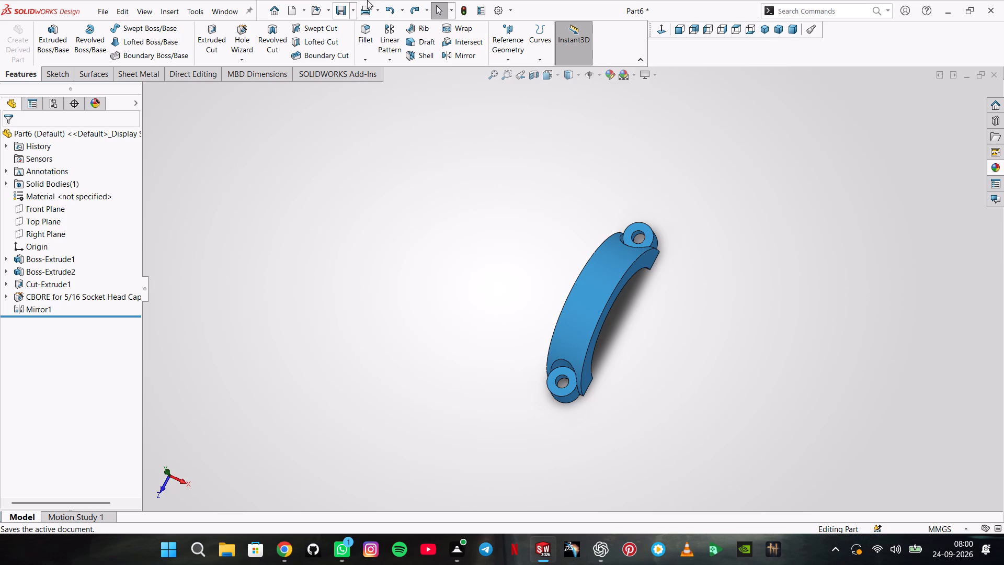
{"action": "left_click", "coordinate": [372, 30]}
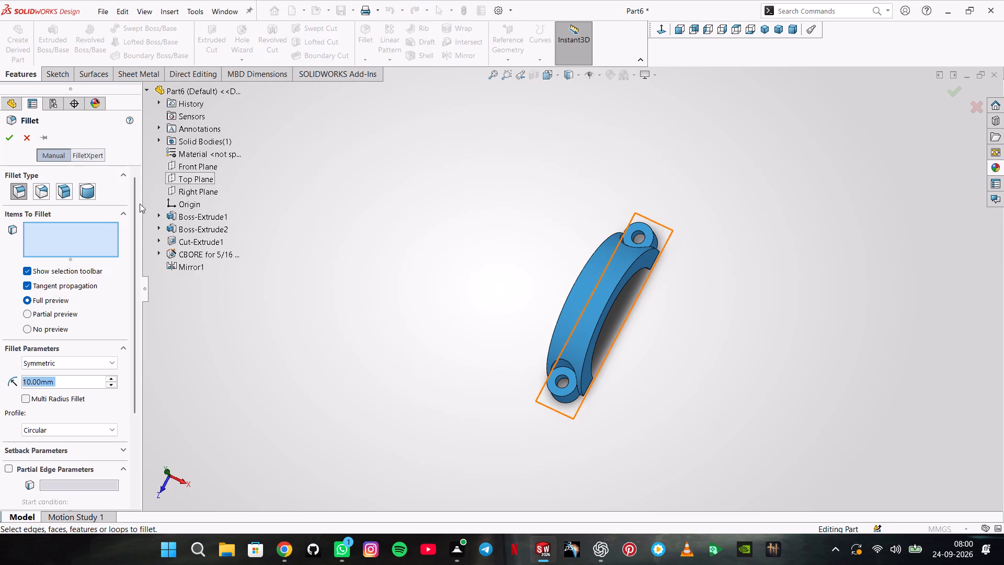
{"action": "type", "text": "2.54"}
{"action": "key", "text": "Return"}
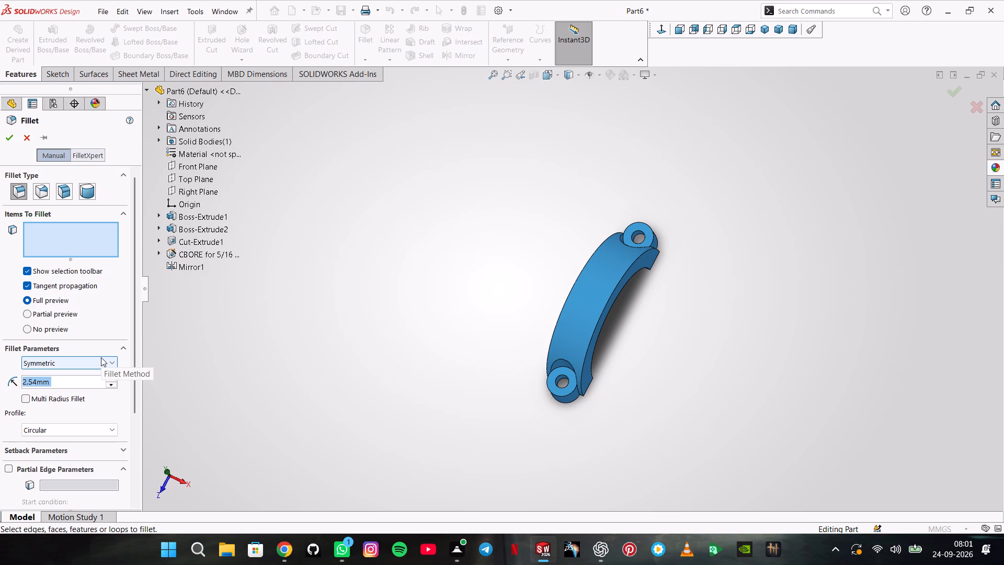
{"action": "left_click", "coordinate": [616, 285]}
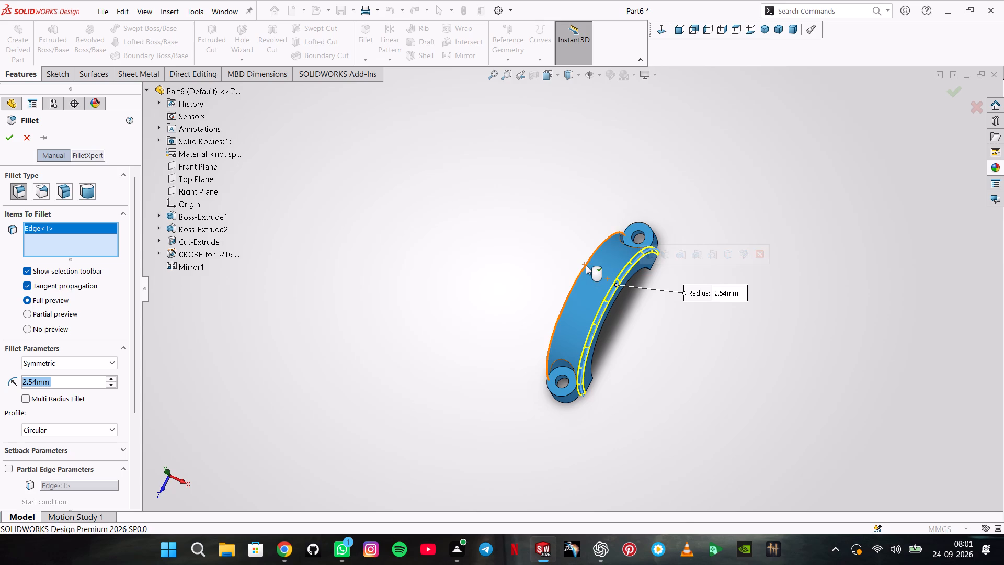
{"action": "left_click", "coordinate": [586, 265]}
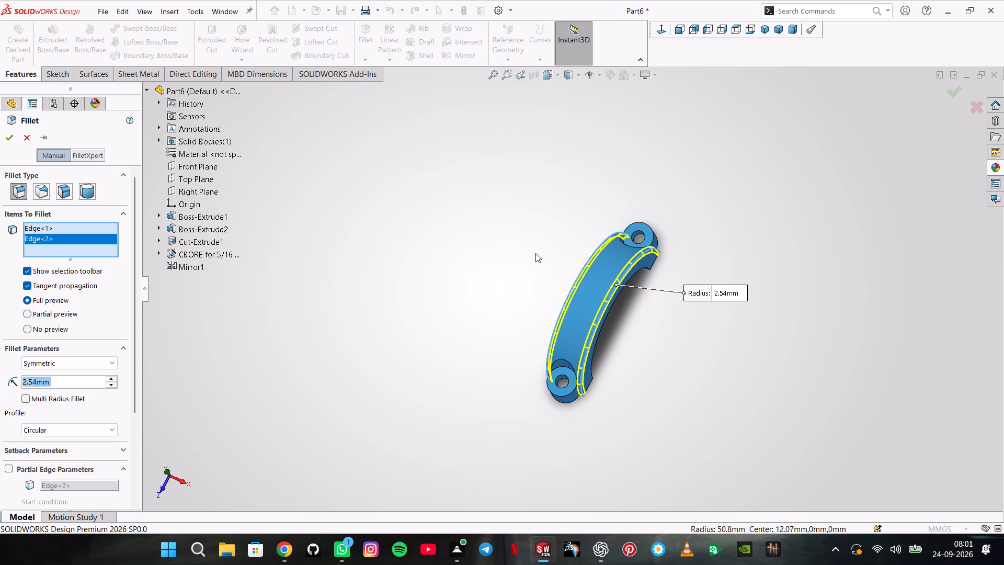
{"action": "key", "text": "period"}
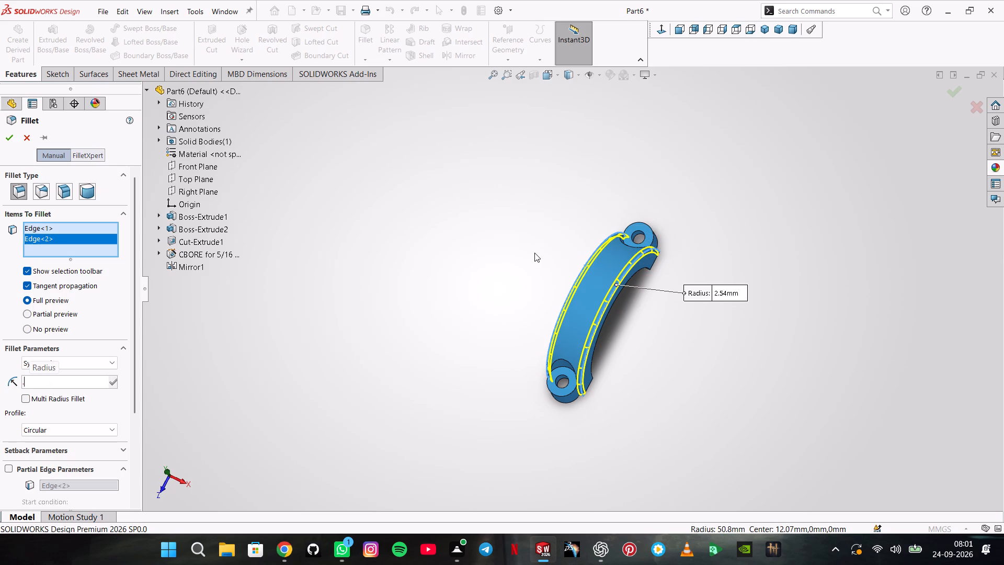
{"action": "key", "text": "BackSpace"}
{"action": "type", "text": "2.54"}
{"action": "key", "text": "Return"}
{"action": "key", "text": "Return"}
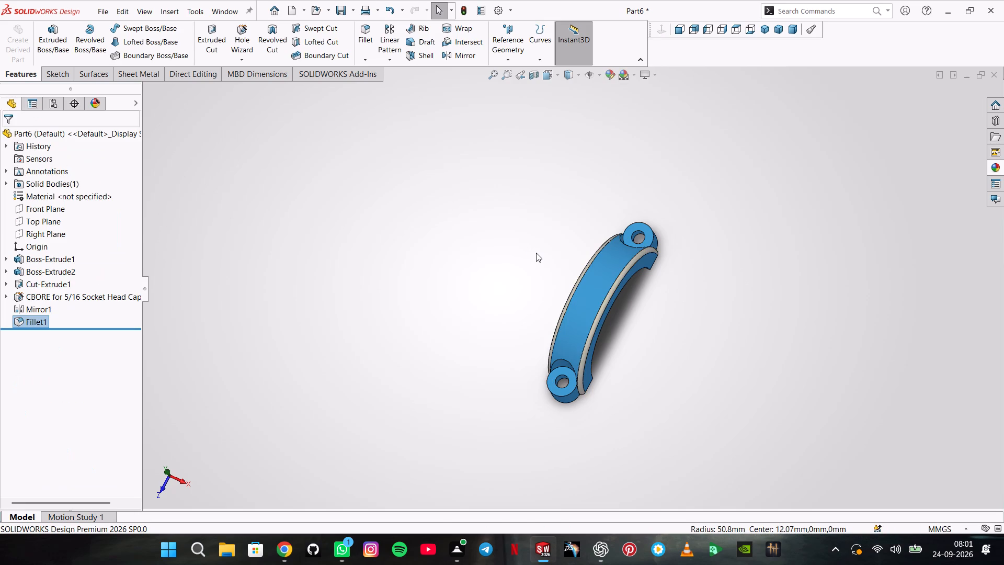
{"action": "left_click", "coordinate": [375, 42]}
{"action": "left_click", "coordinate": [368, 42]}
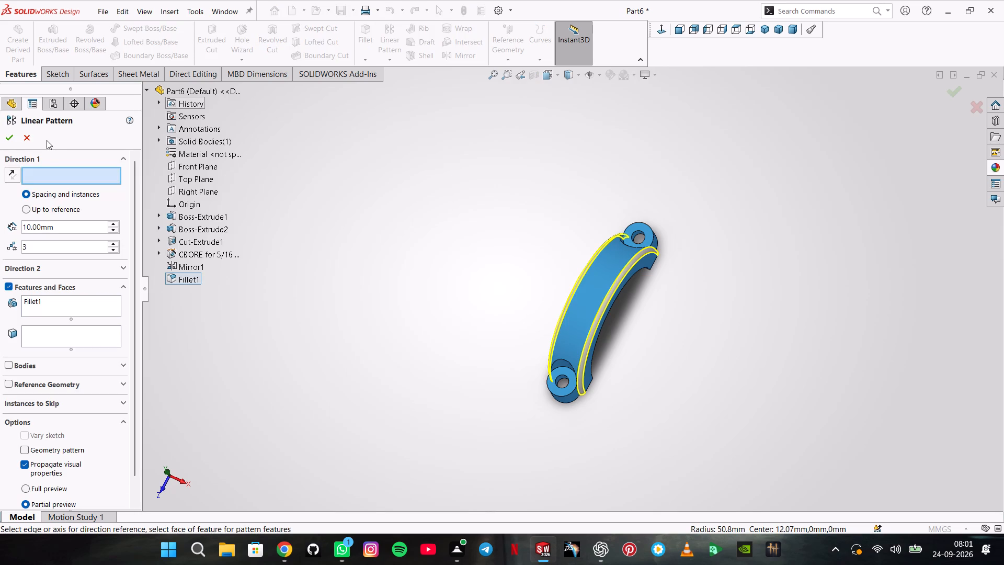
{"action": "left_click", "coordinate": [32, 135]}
Fillet the edges where both bolt bosses meet the curved cap body with a 1 mm radius.
{"action": "left_click", "coordinate": [355, 32]}
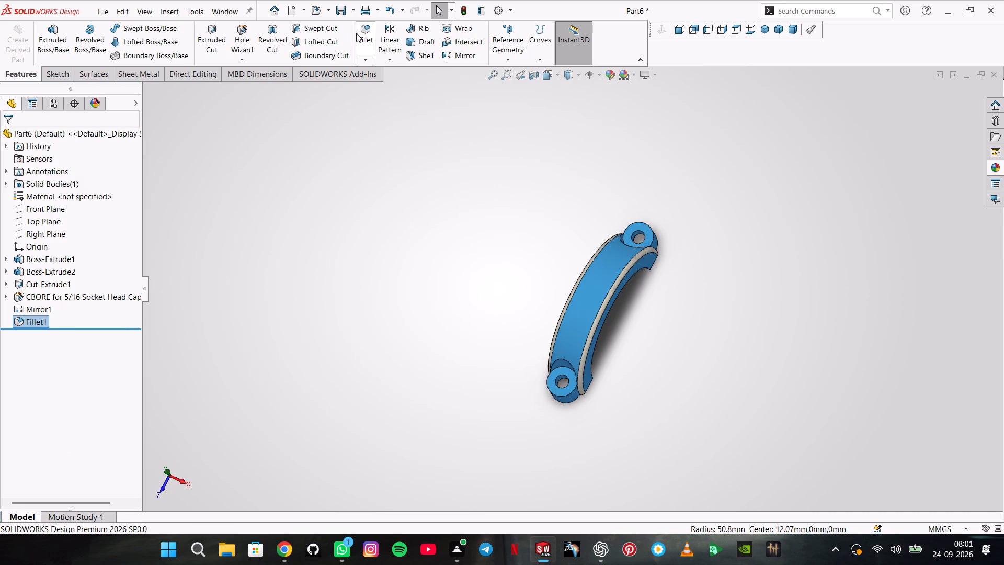
{"action": "left_click", "coordinate": [364, 34]}
{"action": "key", "text": "1"}
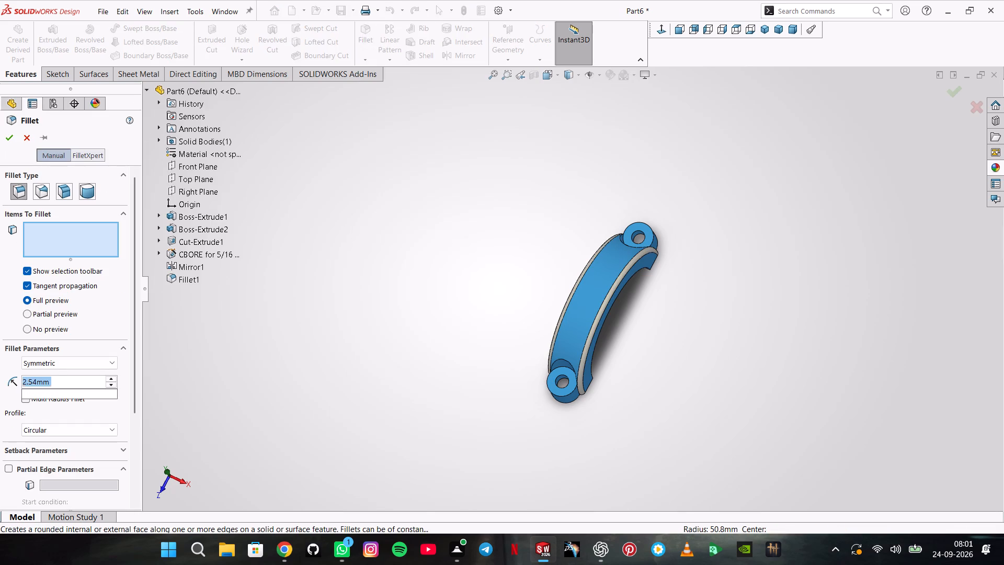
{"action": "key", "text": "Return"}
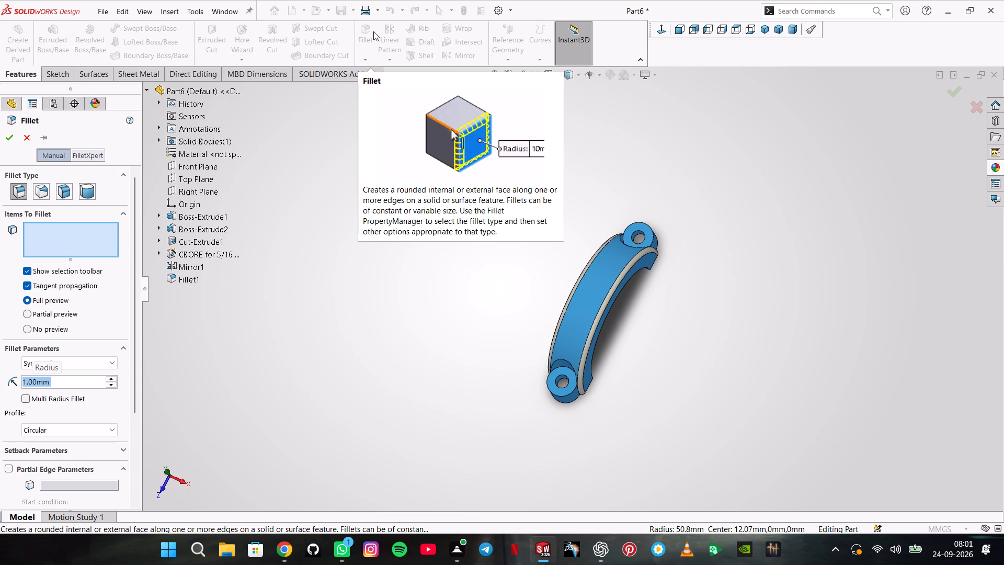
{"action": "middle_click_drag", "start_coordinate": [649, 198], "coordinate": [653, 224]}
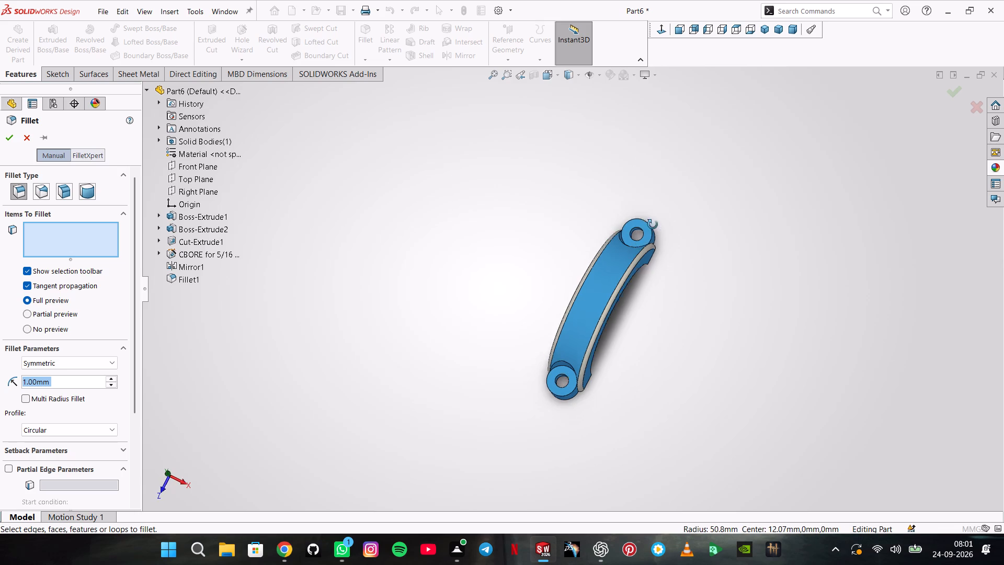
{"action": "middle_click_drag", "start_coordinate": [653, 224], "coordinate": [620, 311]}
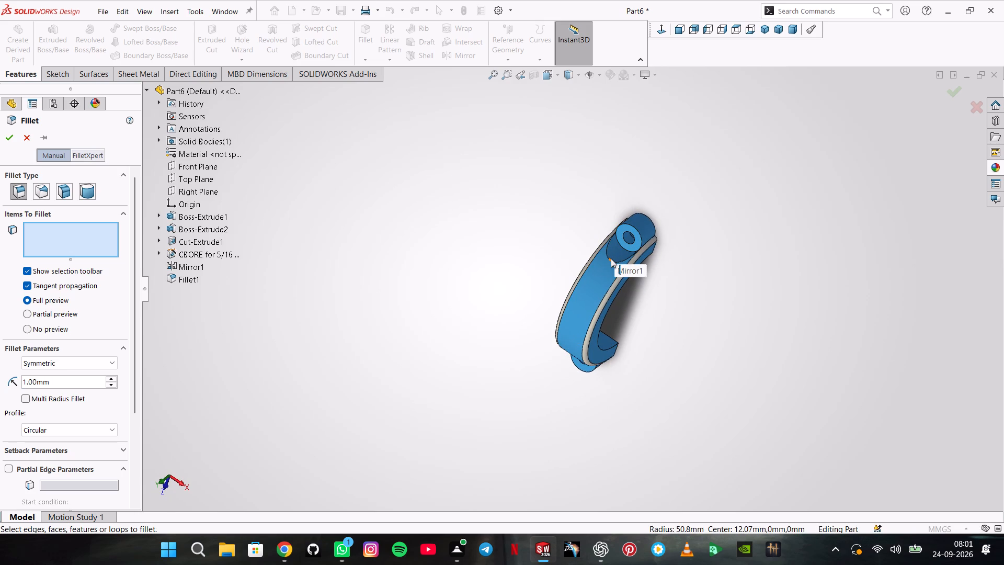
{"action": "left_click", "coordinate": [611, 259]}
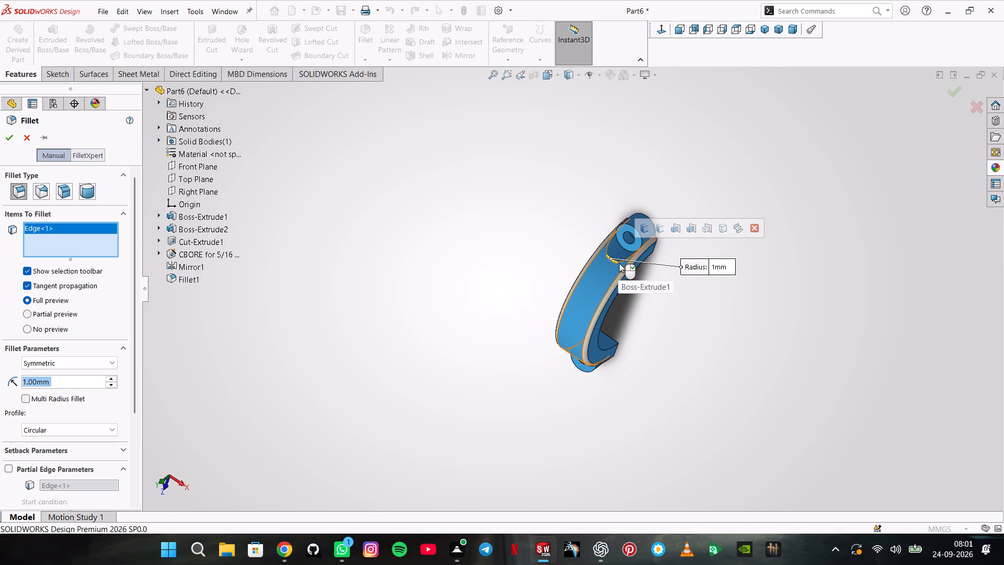
{"action": "left_click", "coordinate": [620, 262]}
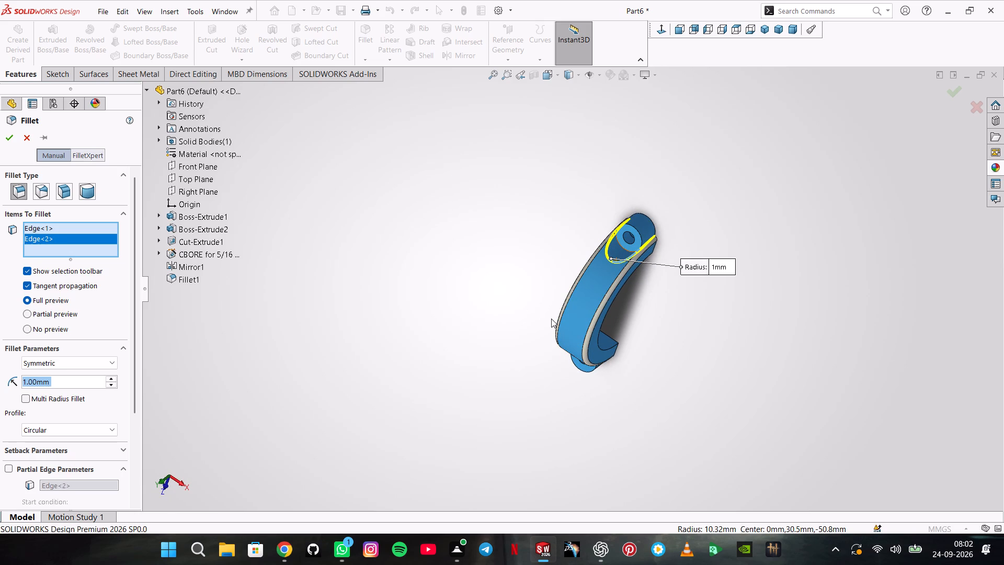
{"action": "middle_click_drag", "start_coordinate": [643, 342], "coordinate": [702, 180]}
{"action": "scroll", "coordinate": [643, 341], "scroll_direction": "up", "scroll_amount": 1}
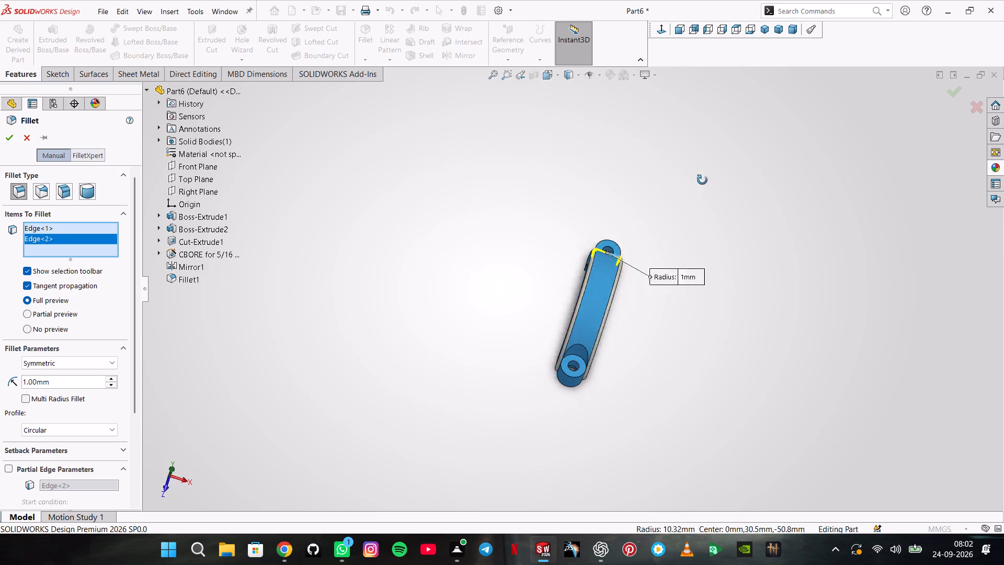
{"action": "middle_click_drag", "start_coordinate": [702, 180], "coordinate": [722, 150]}
{"action": "scroll", "coordinate": [612, 373], "scroll_direction": "down", "scroll_amount": 4}
{"action": "scroll", "coordinate": [556, 254], "scroll_direction": "down", "scroll_amount": 1}
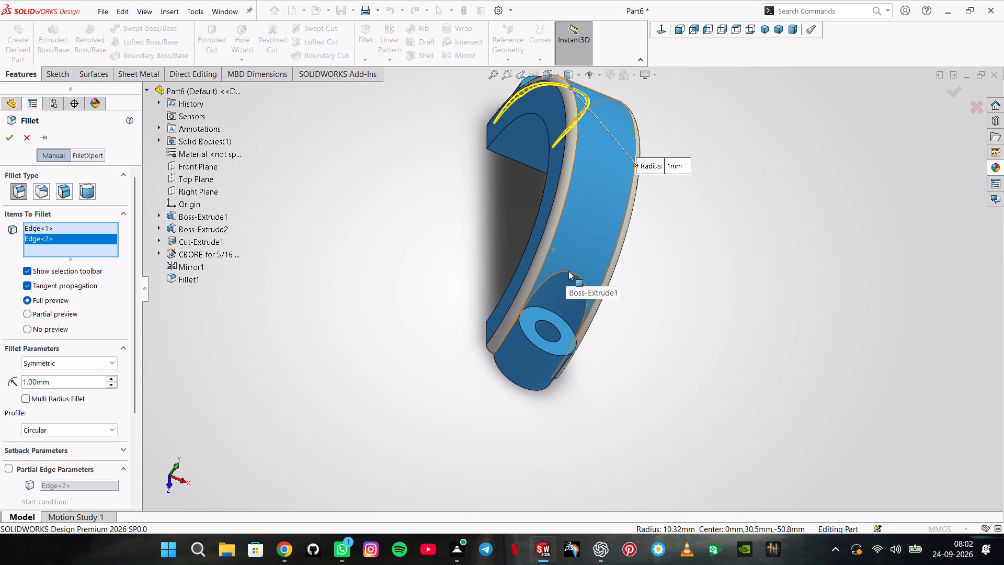
{"action": "left_click", "coordinate": [569, 272]}
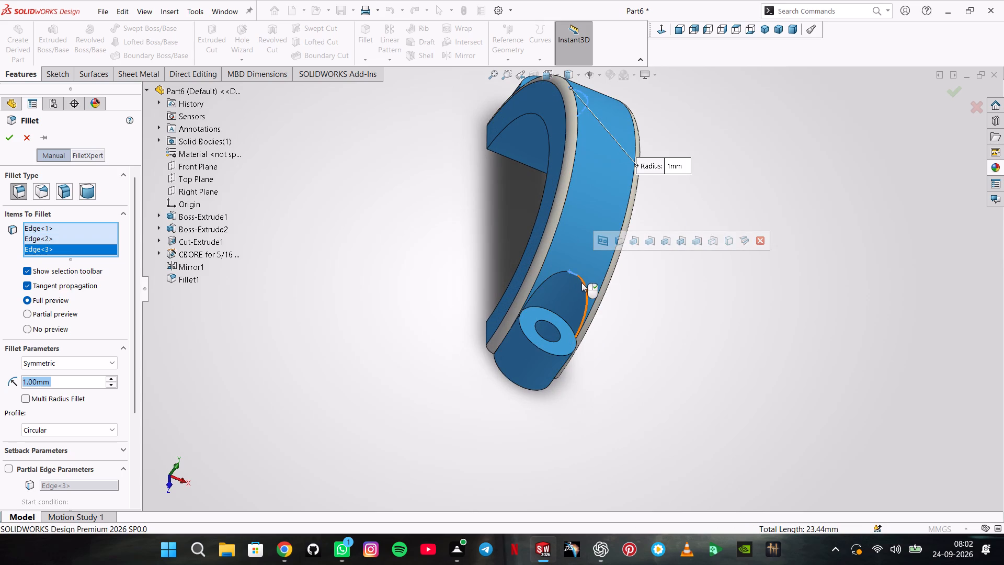
{"action": "left_click", "coordinate": [582, 282]}
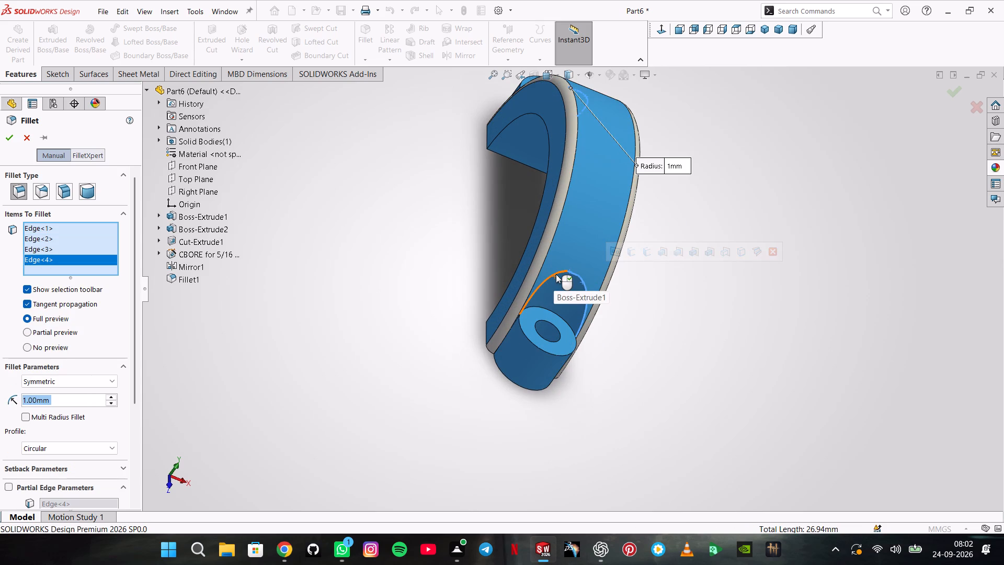
{"action": "left_click", "coordinate": [556, 274]}
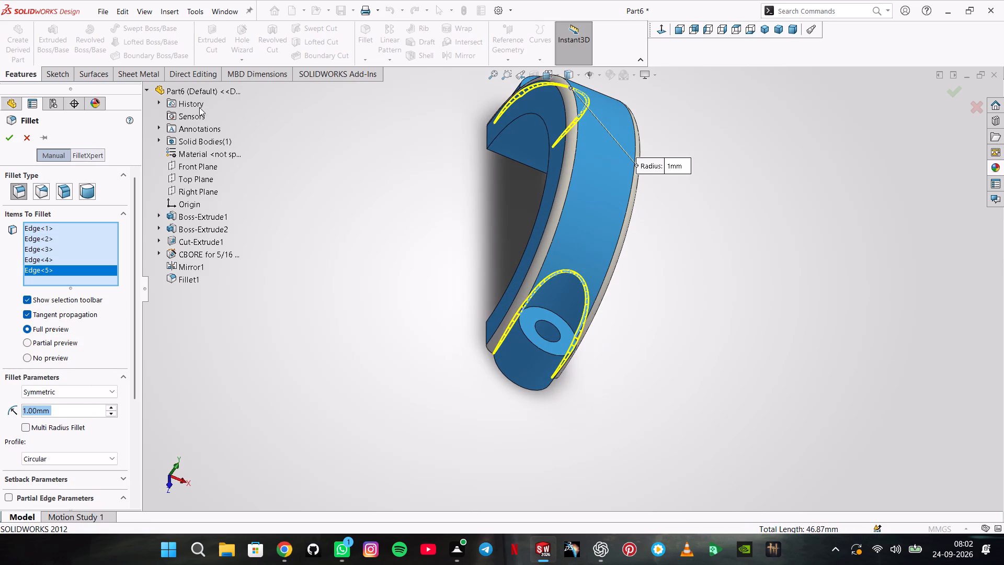
{"action": "left_click", "coordinate": [7, 139]}
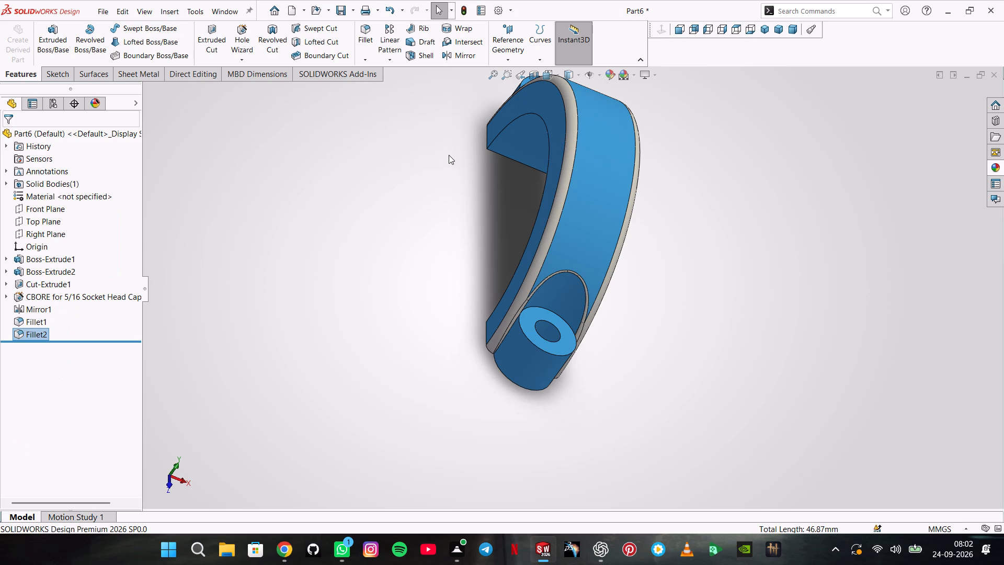
Colour both fillets, the mirror, counterbore hole, cut extrude and both boss extrudes blue, RGB 60, 178, 254.
{"action": "scroll", "coordinate": [218, 159], "scroll_direction": "up", "scroll_amount": 3}
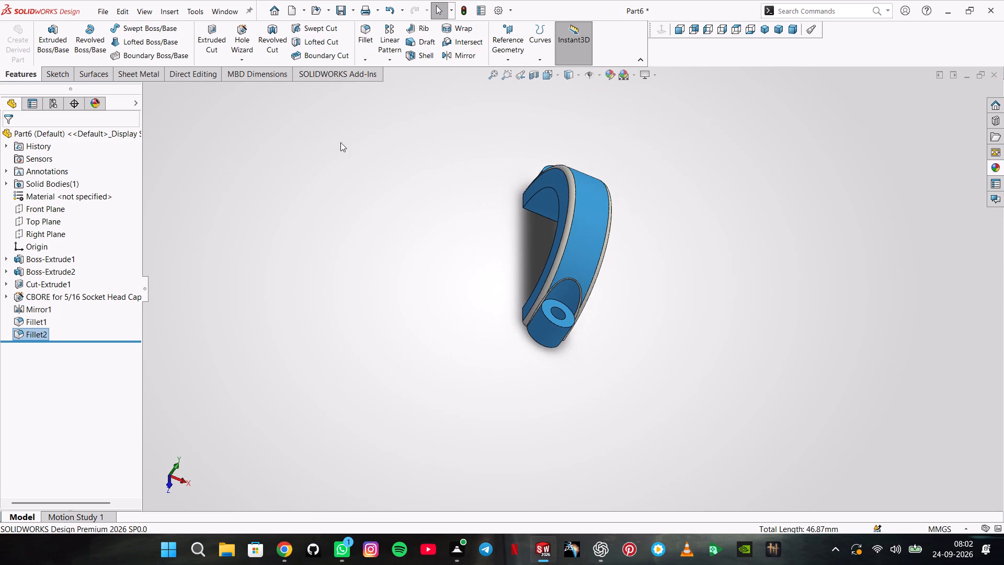
{"action": "left_click", "coordinate": [610, 74]}
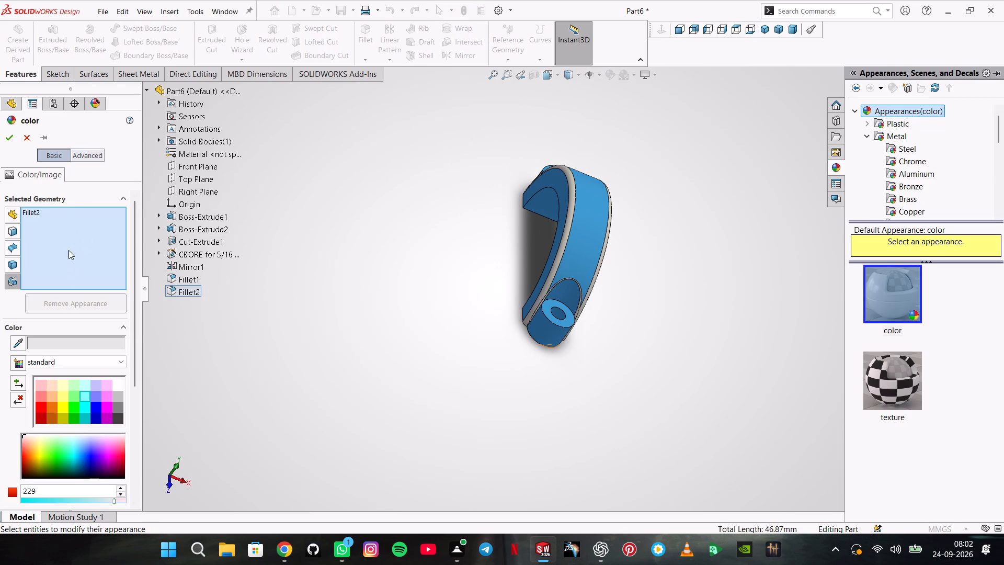
{"action": "left_click", "coordinate": [189, 277]}
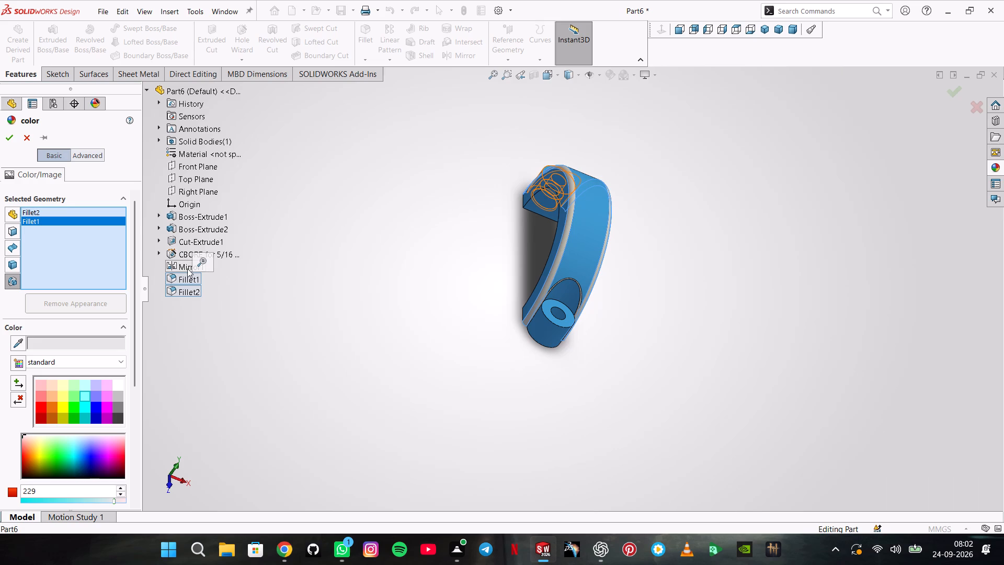
{"action": "left_click", "coordinate": [186, 264]}
{"action": "left_click", "coordinate": [185, 255]}
{"action": "left_click", "coordinate": [187, 242]}
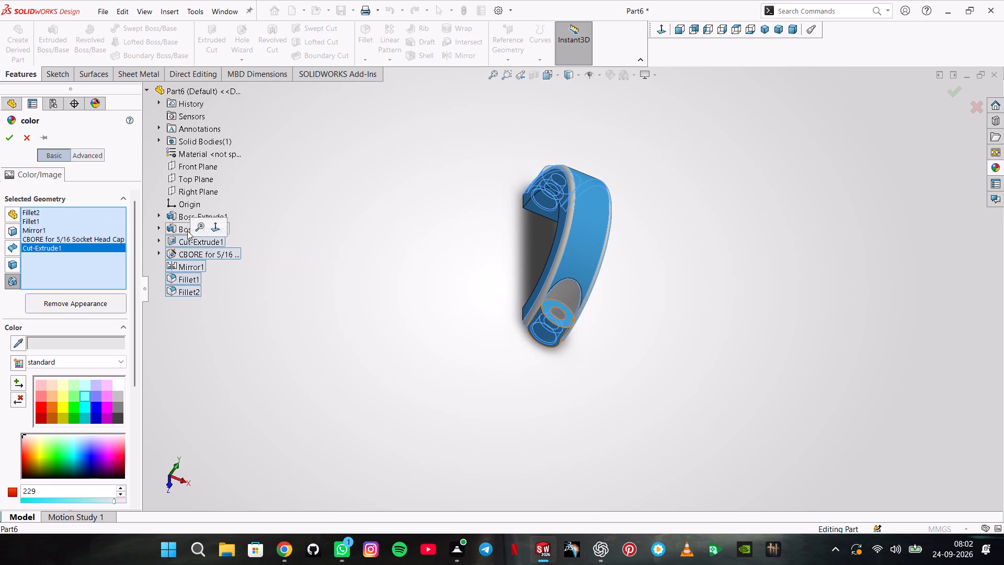
{"action": "left_click", "coordinate": [187, 230]}
{"action": "left_click", "coordinate": [186, 217]}
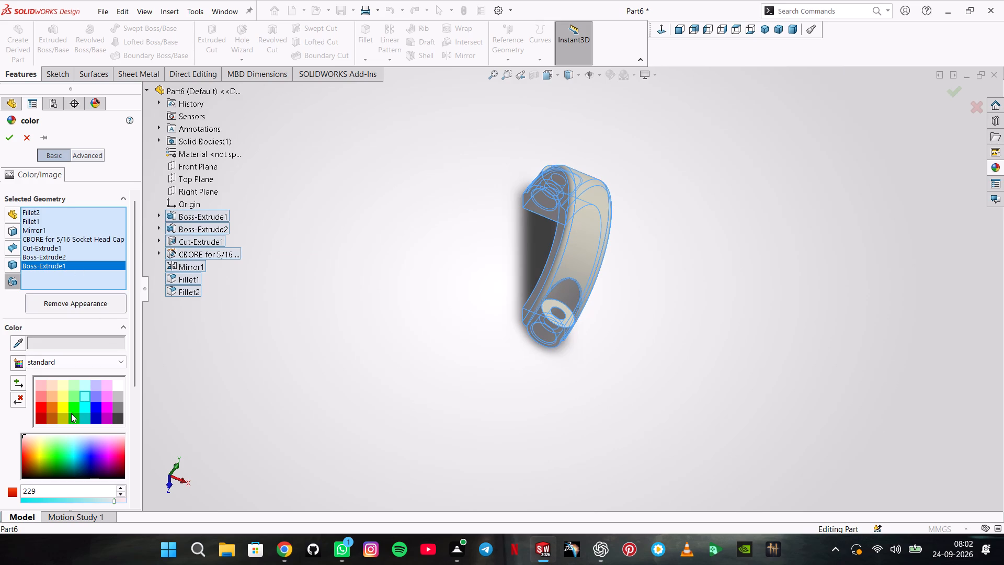
{"action": "left_click", "coordinate": [82, 405]}
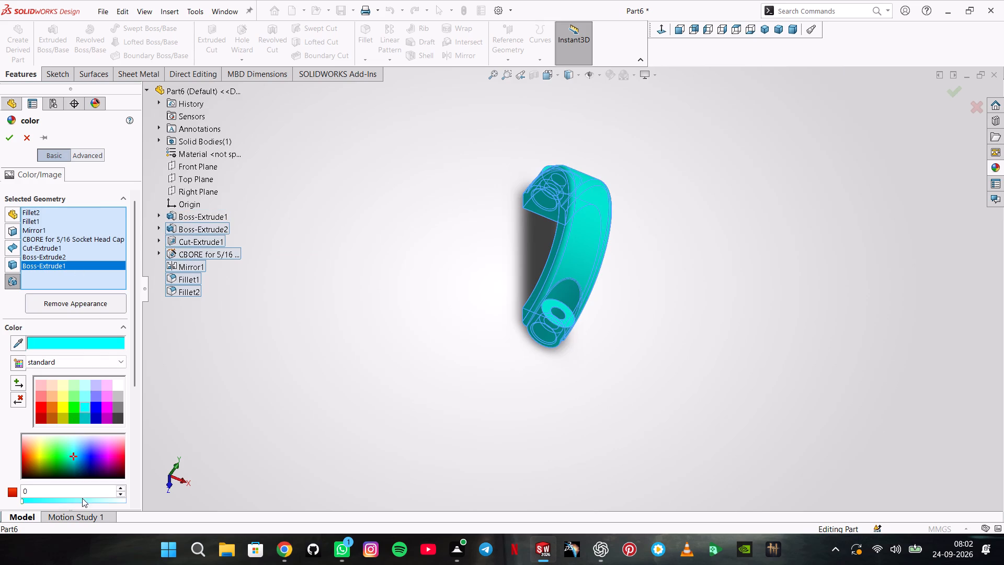
{"action": "scroll", "coordinate": [86, 460], "scroll_direction": "down", "scroll_amount": 2}
{"action": "left_click", "coordinate": [86, 442]}
{"action": "left_click", "coordinate": [94, 440]}
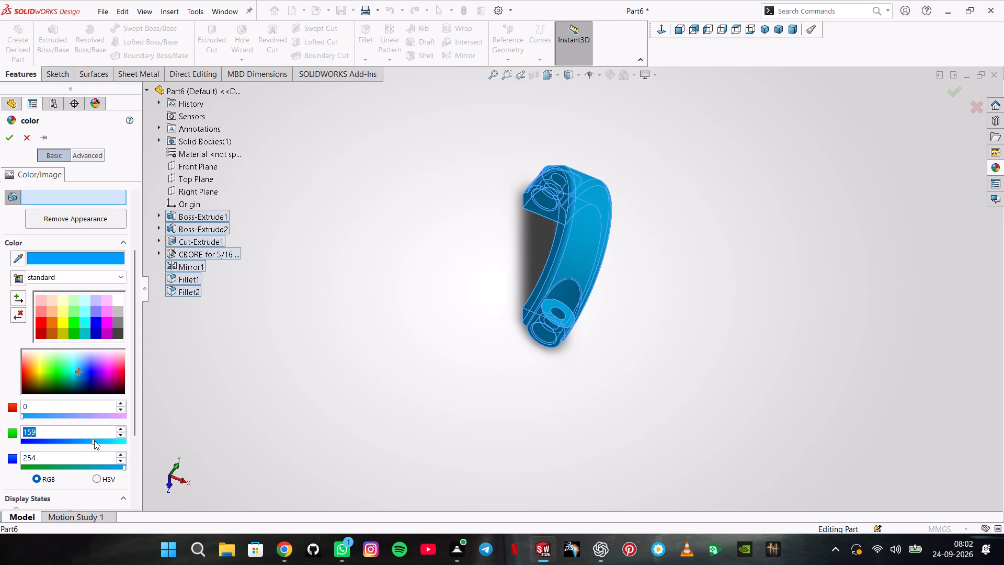
{"action": "left_click", "coordinate": [47, 419]}
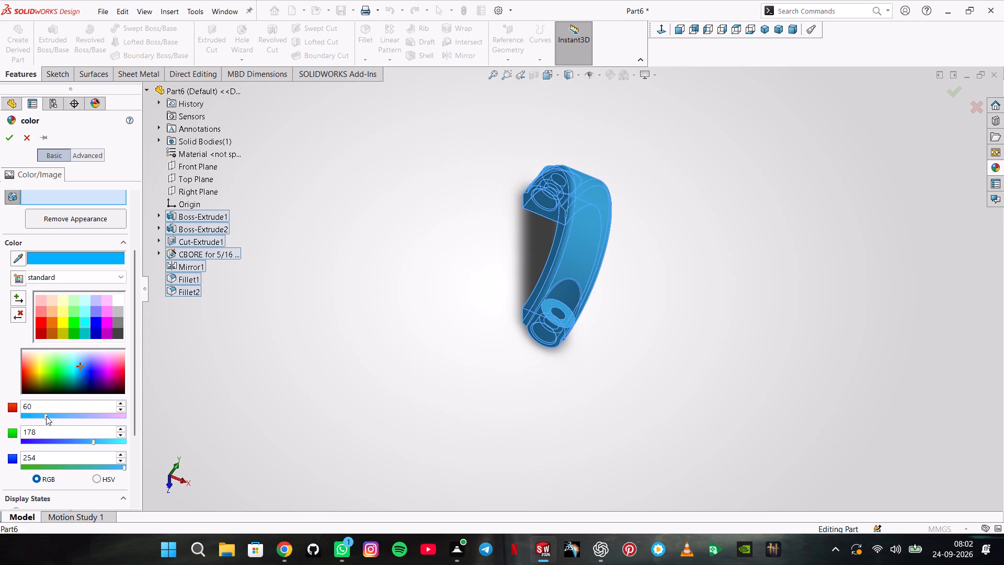
{"action": "left_click", "coordinate": [9, 132]}
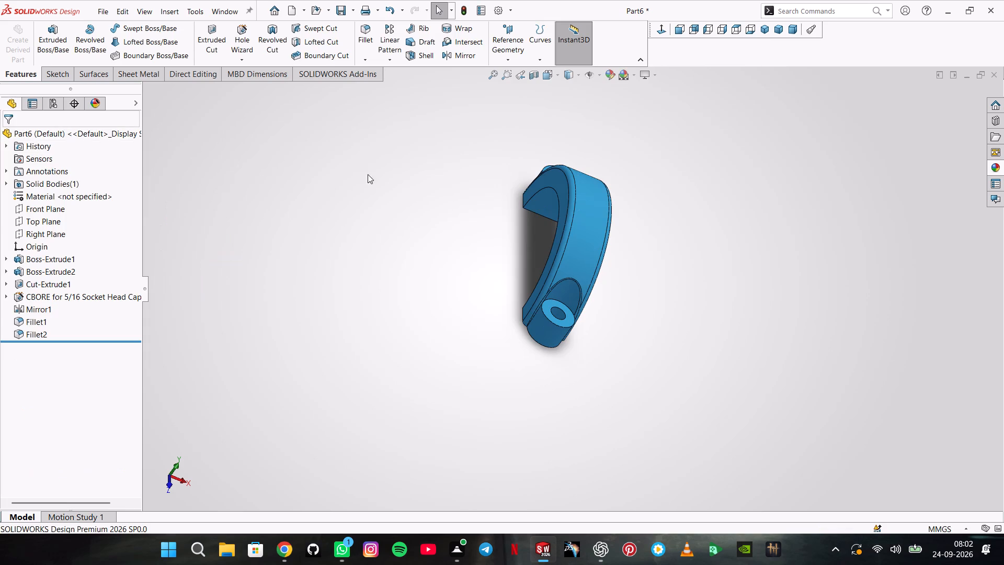
Apply the polished steel appearance from the Steel category of the metal appearances to the part.
{"action": "left_click", "coordinate": [372, 172]}
{"action": "middle_click_drag", "start_coordinate": [419, 168], "coordinate": [381, 207]}
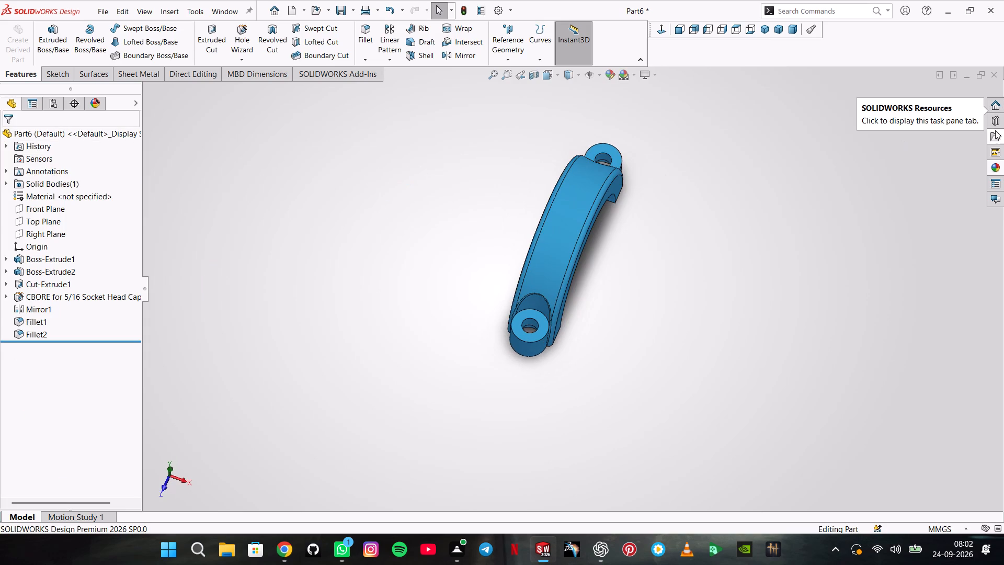
{"action": "left_click", "coordinate": [998, 166]}
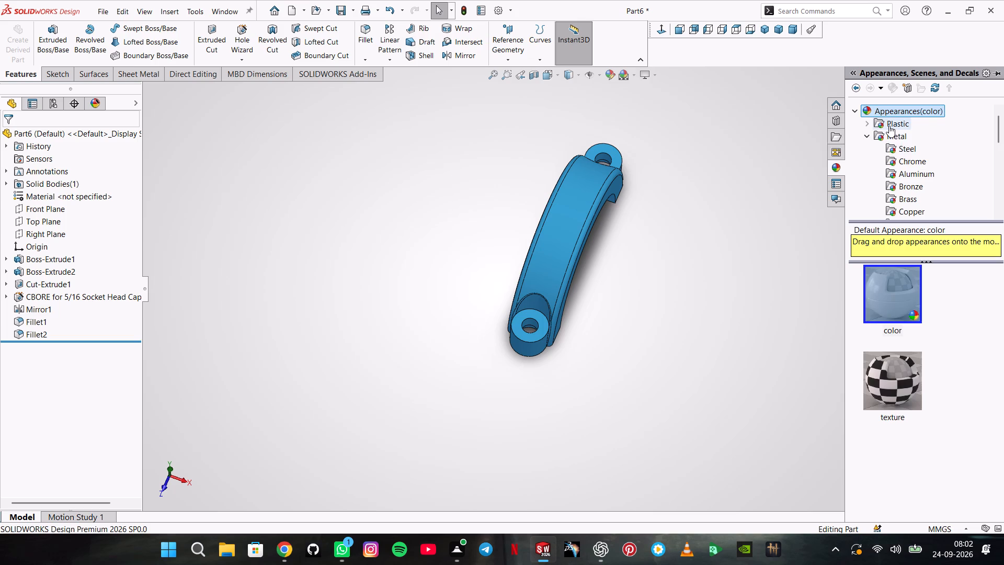
{"action": "left_click", "coordinate": [889, 125]}
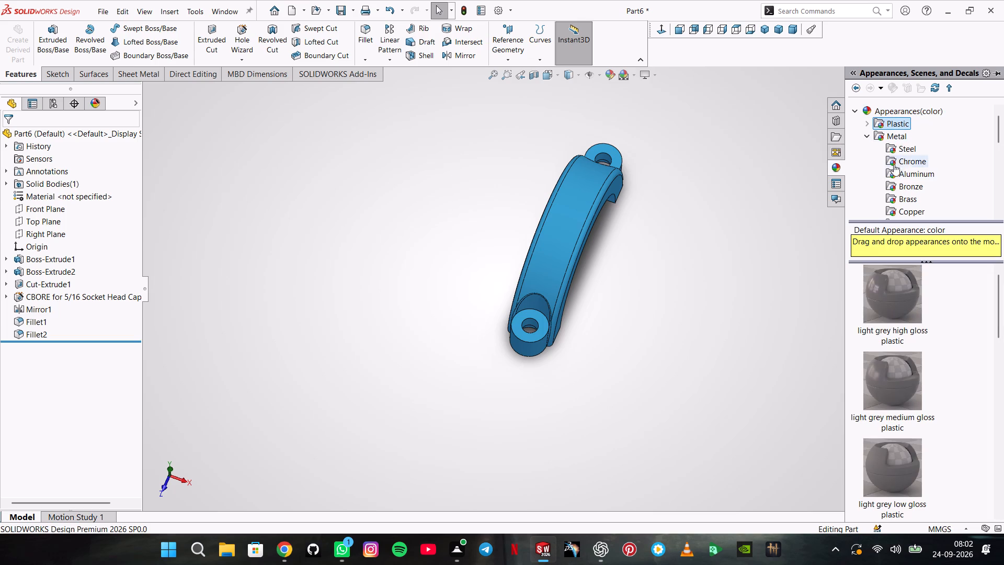
{"action": "left_click", "coordinate": [901, 146]}
{"action": "double_click", "coordinate": [891, 312]}
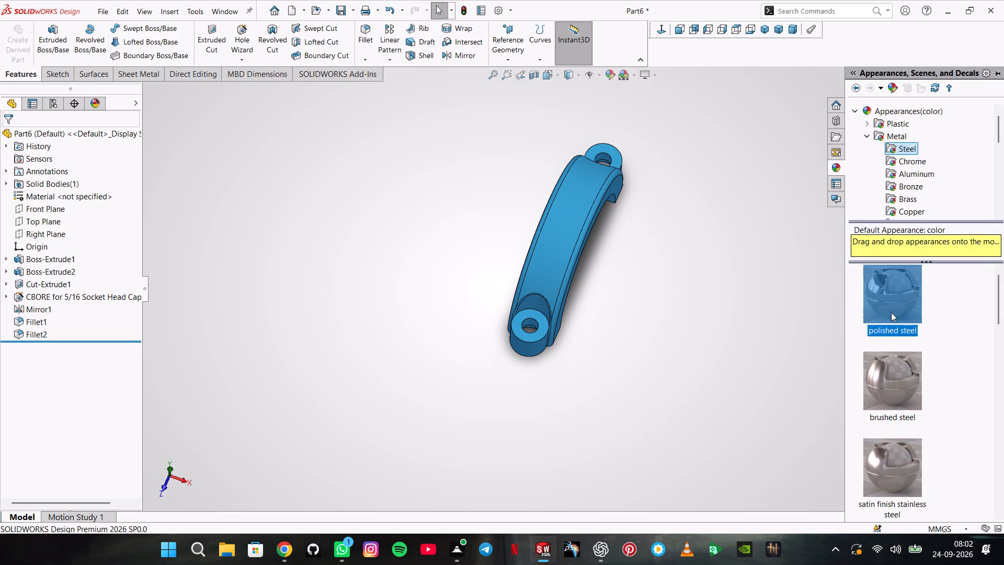
Apply the polished steel appearance to the whole rod cap.
{"action": "double_click", "coordinate": [875, 304]}
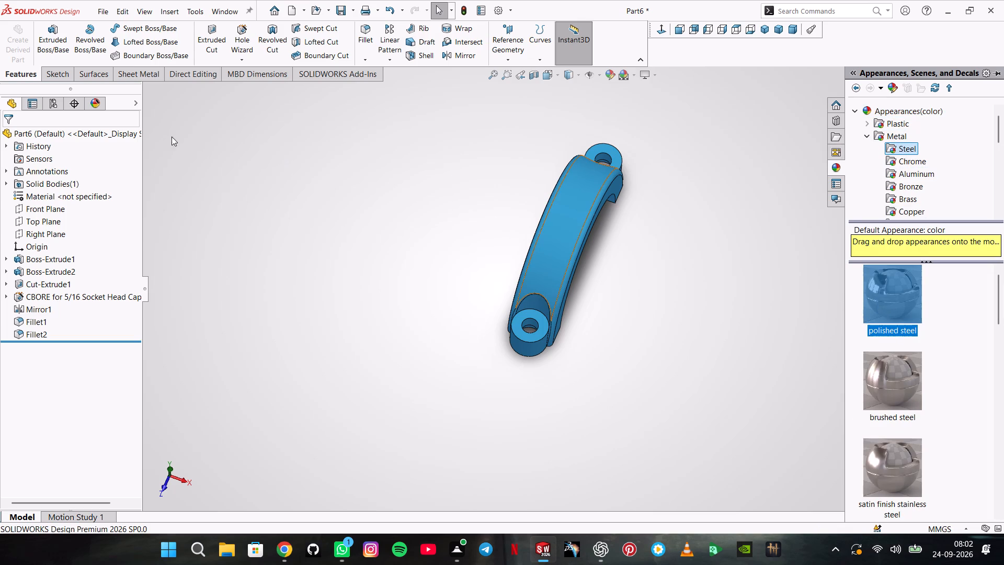
{"action": "left_click", "coordinate": [206, 162]}
Save the part as Rod Cap in the V6 ENGINE ASSEMBLY folder.
{"action": "left_click", "coordinate": [338, 13]}
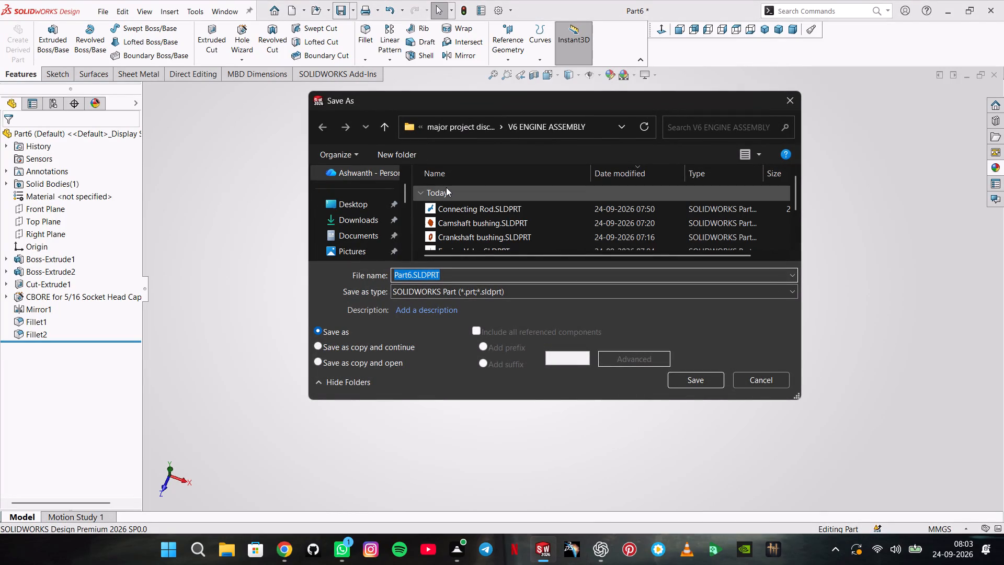
{"action": "type", "text": "RO"}
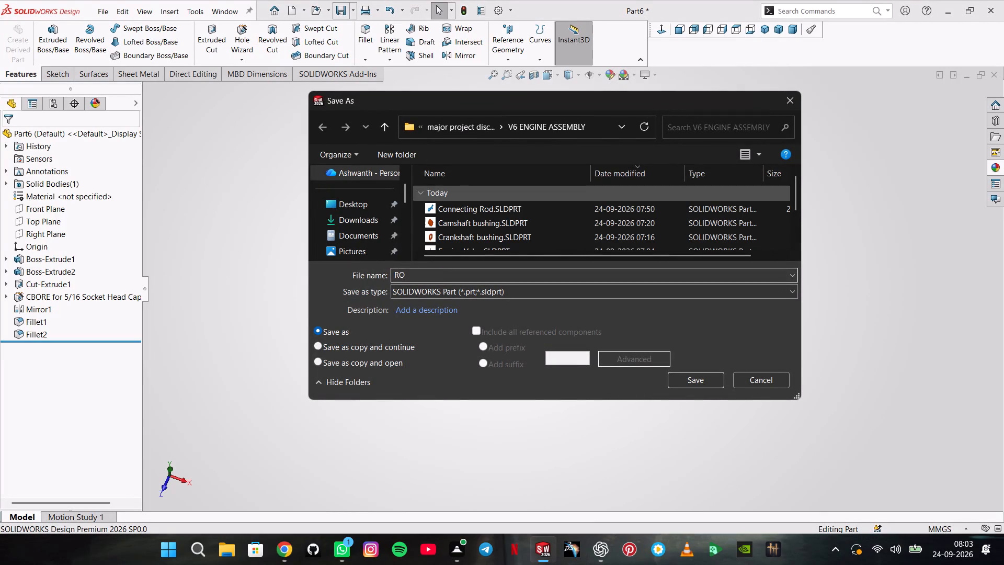
{"action": "key", "text": "BackSpace"}
{"action": "type", "text": "os"}
{"action": "key", "text": "BackSpace"}
{"action": "type", "text": "d VV"}
{"action": "key", "text": "shift+BackSpace"}
{"action": "key", "text": "shift+BackSpace"}
{"action": "type", "text": "Cap"}
{"action": "key", "text": "Return"}
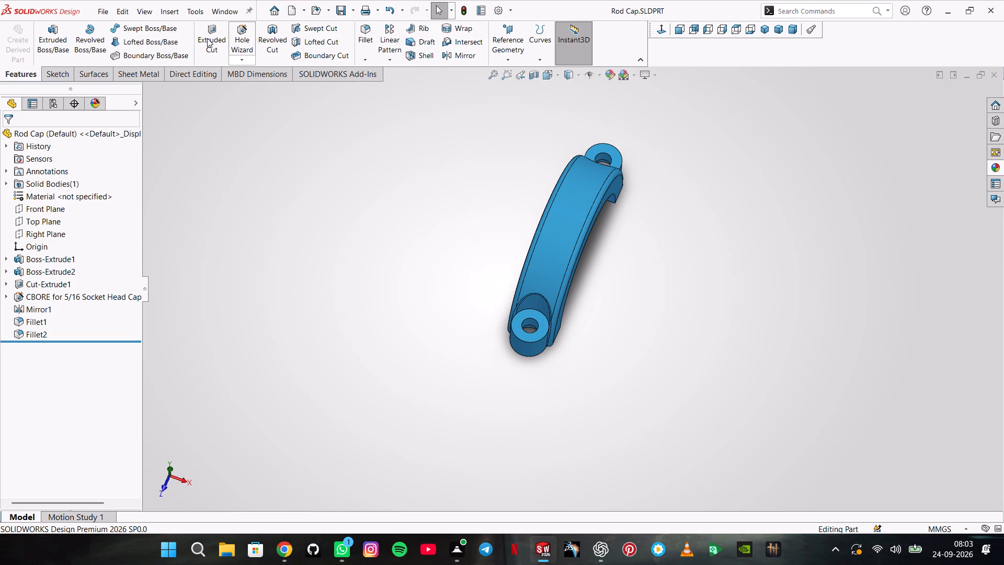
Create a new part document and set its units to MMGS (millimeter, gram, second).
{"action": "left_click", "coordinate": [110, 8]}
{"action": "left_click", "coordinate": [112, 29]}
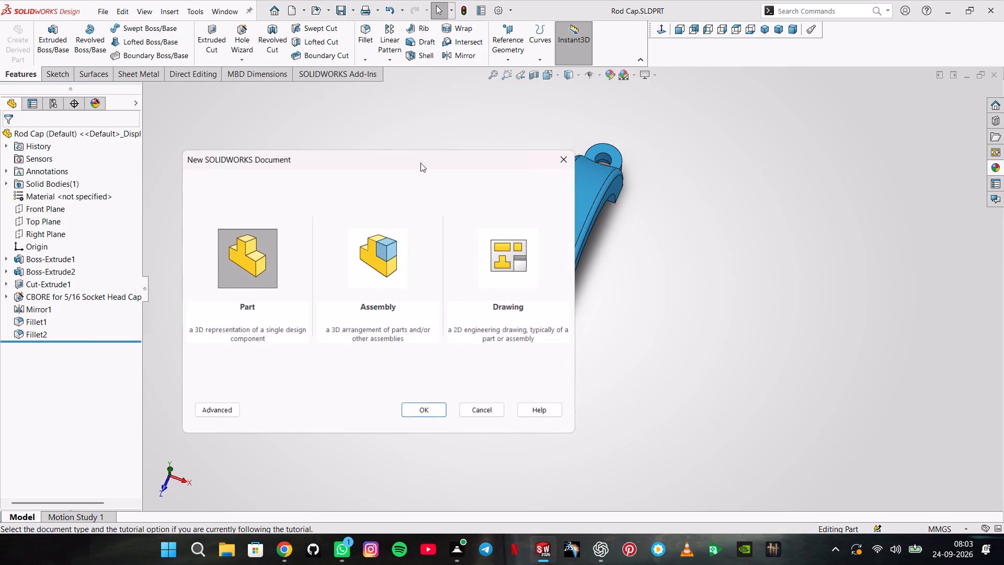
{"action": "left_click", "coordinate": [424, 408]}
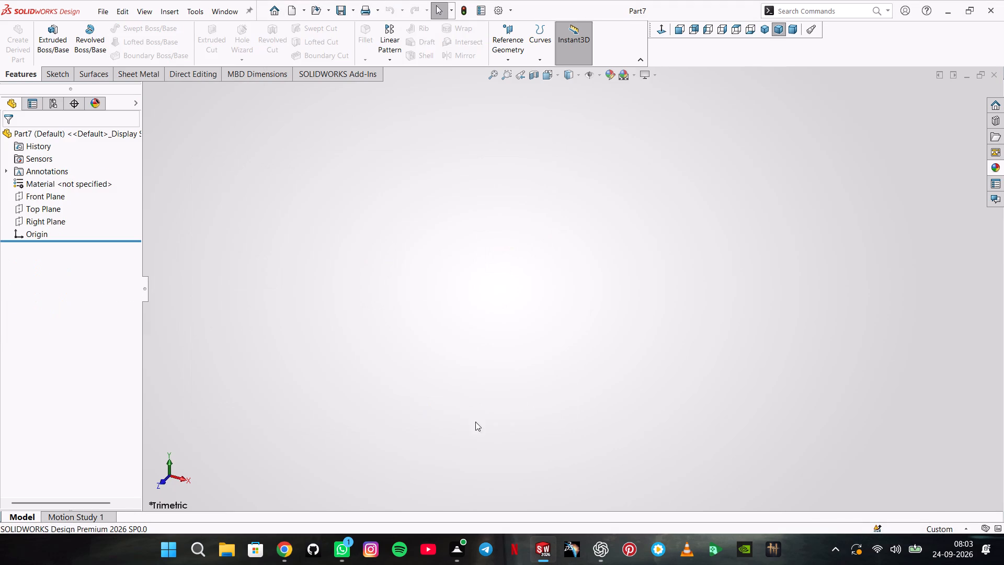
{"action": "left_click", "coordinate": [937, 528]}
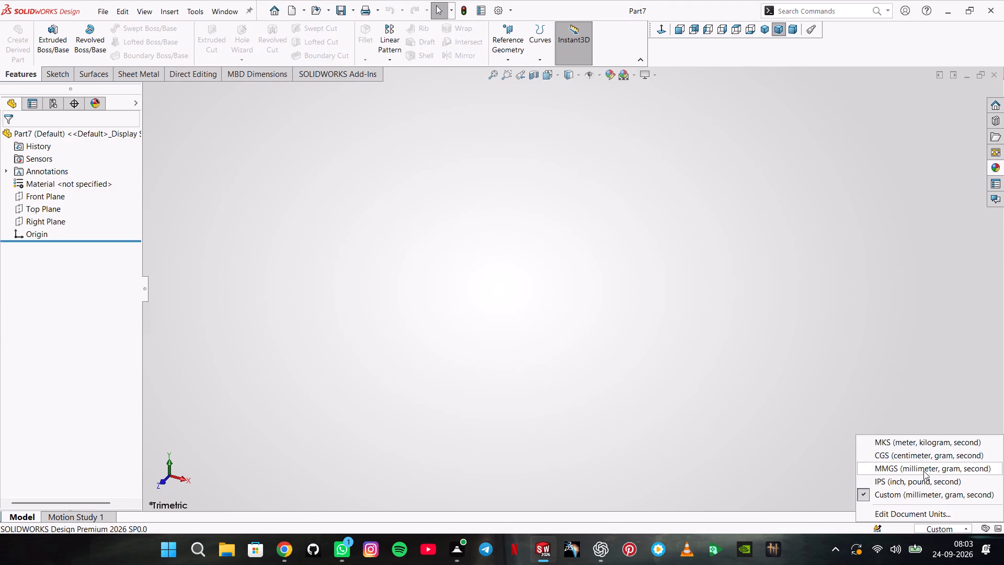
{"action": "left_click", "coordinate": [923, 471]}
Sketch two concentric circles centred on the origin on the Top Plane, about 47 mm and 70 mm in diameter.
{"action": "left_click", "coordinate": [45, 212]}
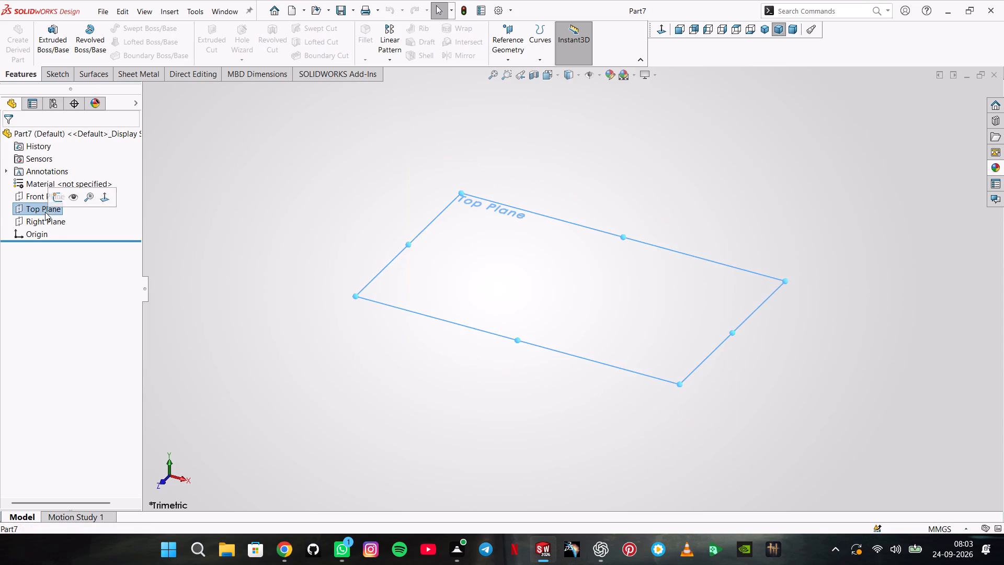
{"action": "left_click", "coordinate": [55, 201]}
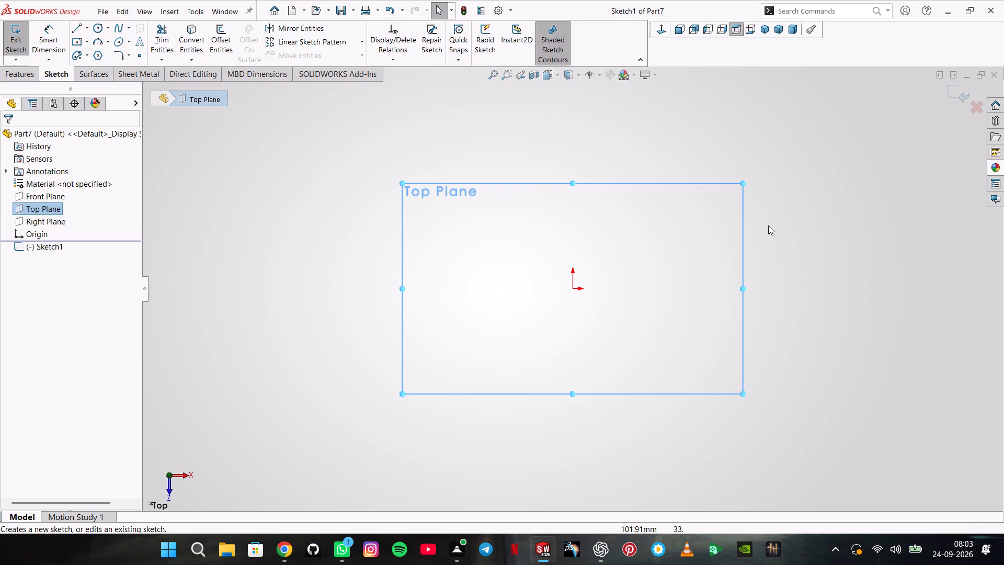
{"action": "left_click", "coordinate": [92, 28]}
{"action": "left_click", "coordinate": [574, 288]}
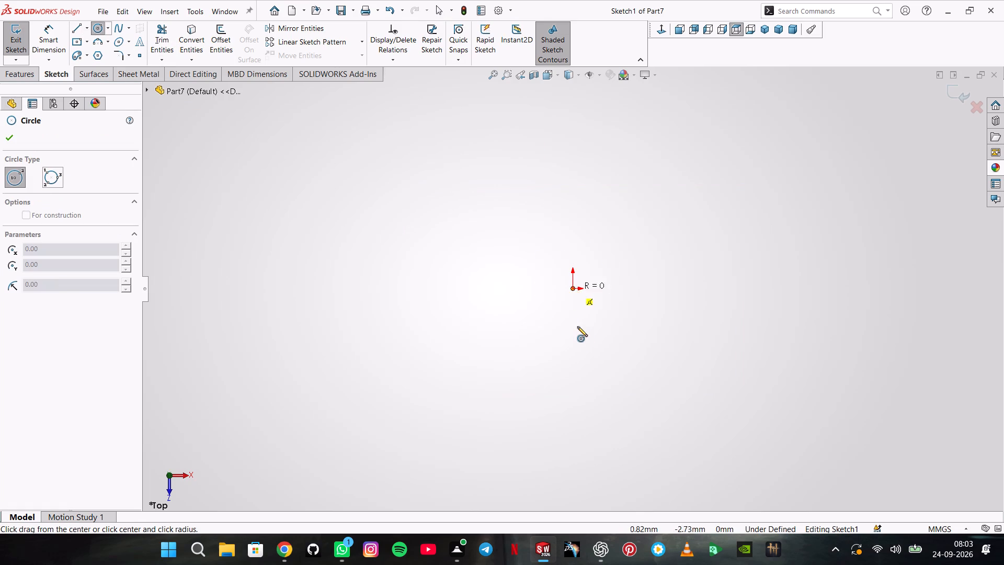
{"action": "left_click", "coordinate": [581, 333]}
{"action": "left_click", "coordinate": [573, 290]}
{"action": "left_click", "coordinate": [588, 354]}
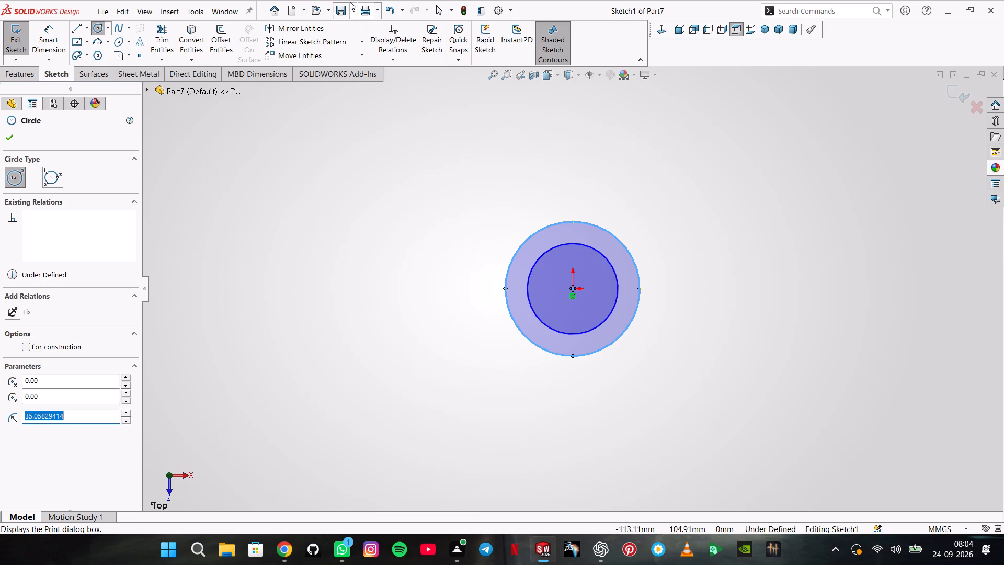
Dimension the inner circle's diameter as 12.47 mm and place the dimension close beside the circles.
{"action": "left_click", "coordinate": [47, 38]}
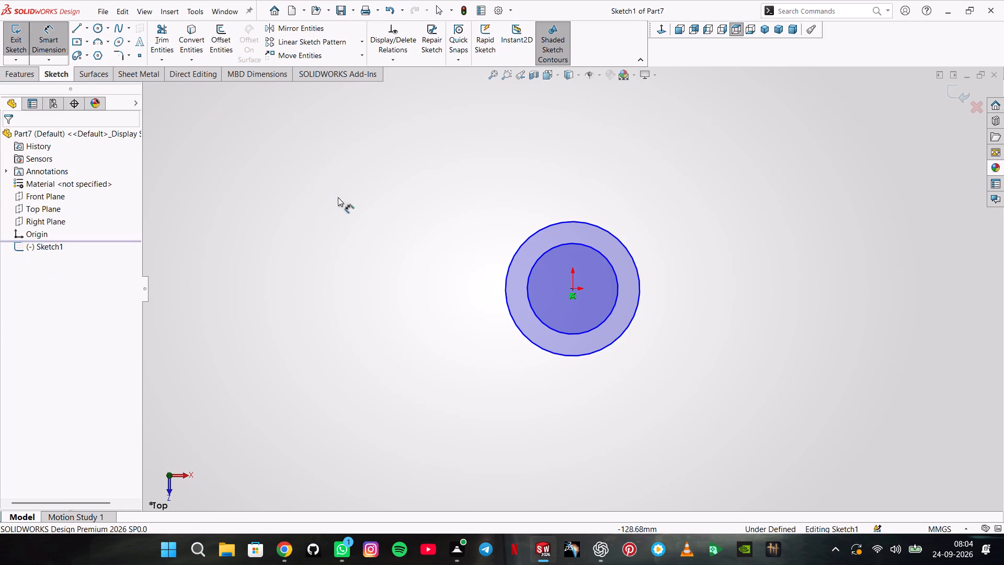
{"action": "left_click", "coordinate": [526, 296]}
{"action": "left_click", "coordinate": [336, 296]}
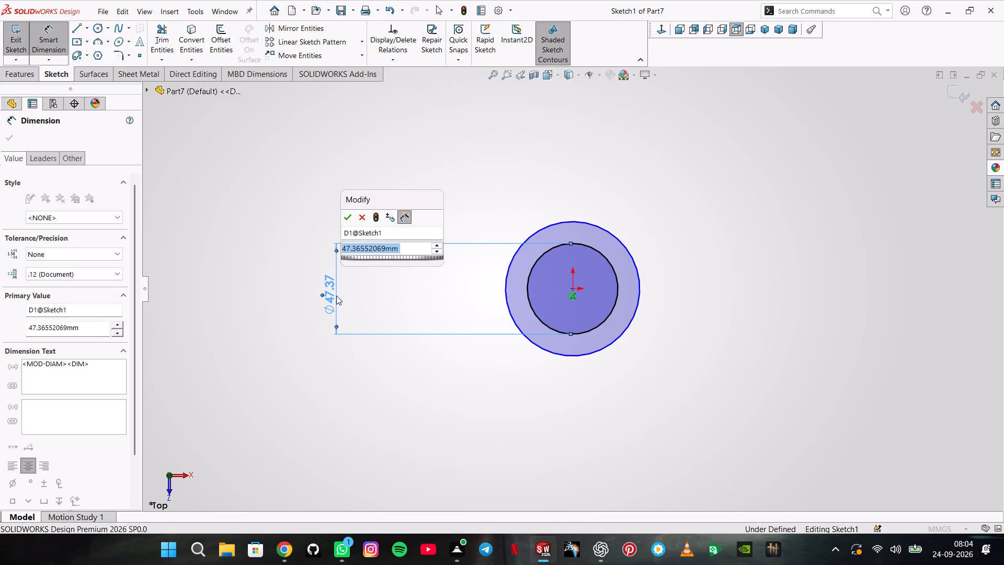
{"action": "type", "text": "12.47"}
{"action": "key", "text": "Return"}
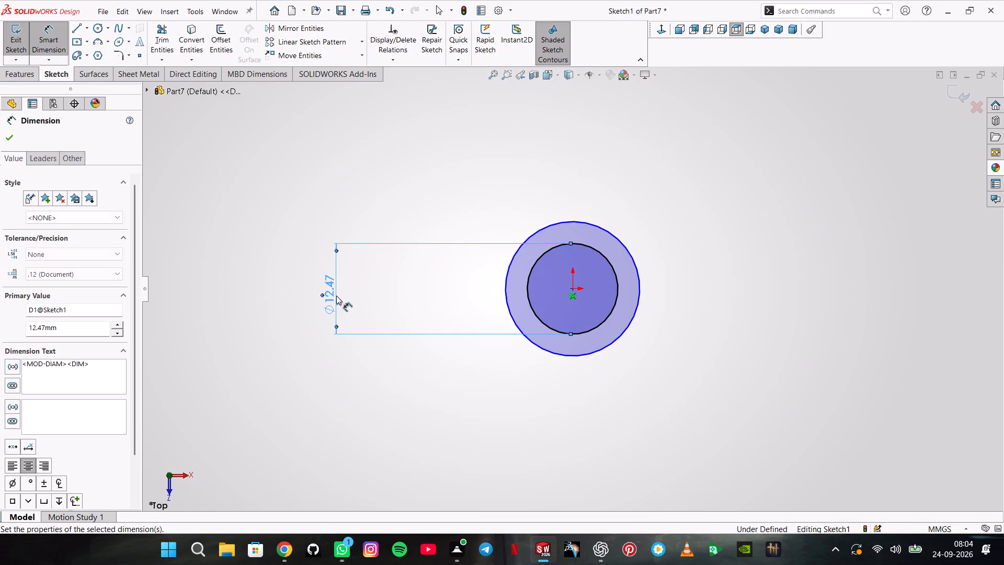
{"action": "left_click_drag", "start_coordinate": [325, 288], "coordinate": [457, 287]}
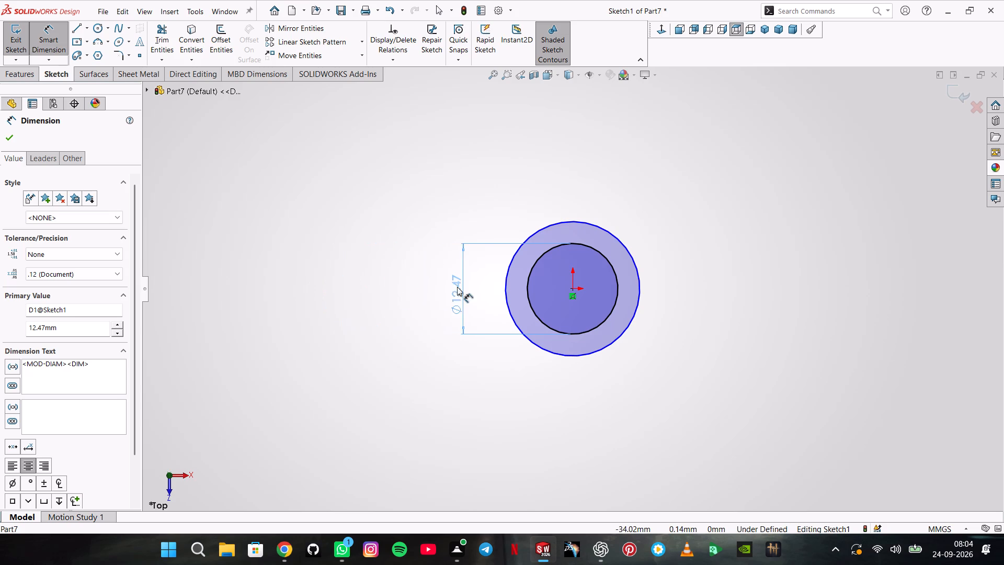
{"action": "left_click_drag", "start_coordinate": [457, 287], "coordinate": [472, 285]}
Dimension the outer circle's diameter as 25.4 mm and space both diameter dimensions clear of the circles.
{"action": "left_click", "coordinate": [507, 285]}
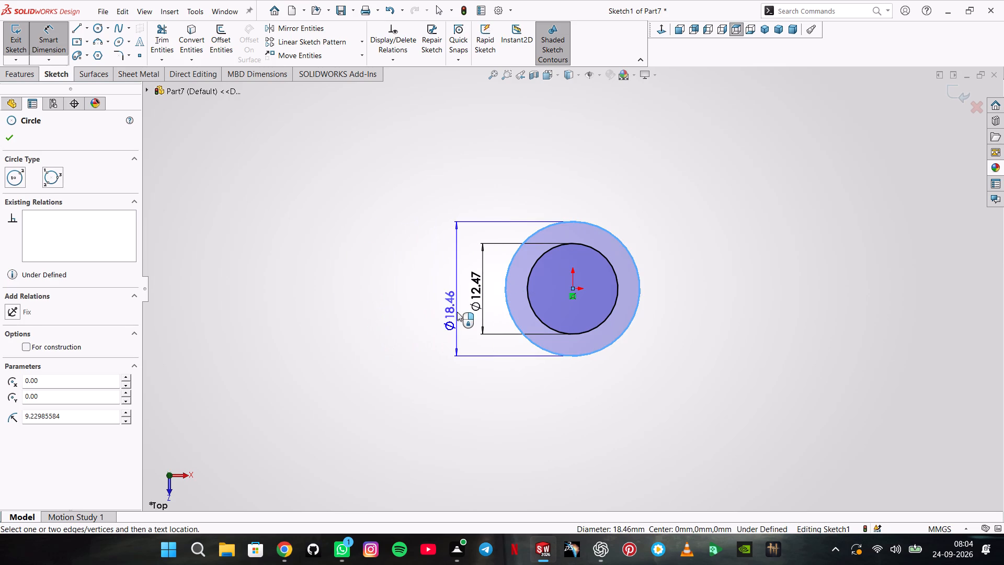
{"action": "left_click", "coordinate": [457, 312]}
{"action": "type", "text": "25"}
{"action": "type", "text": ".4"}
{"action": "key", "text": "Return"}
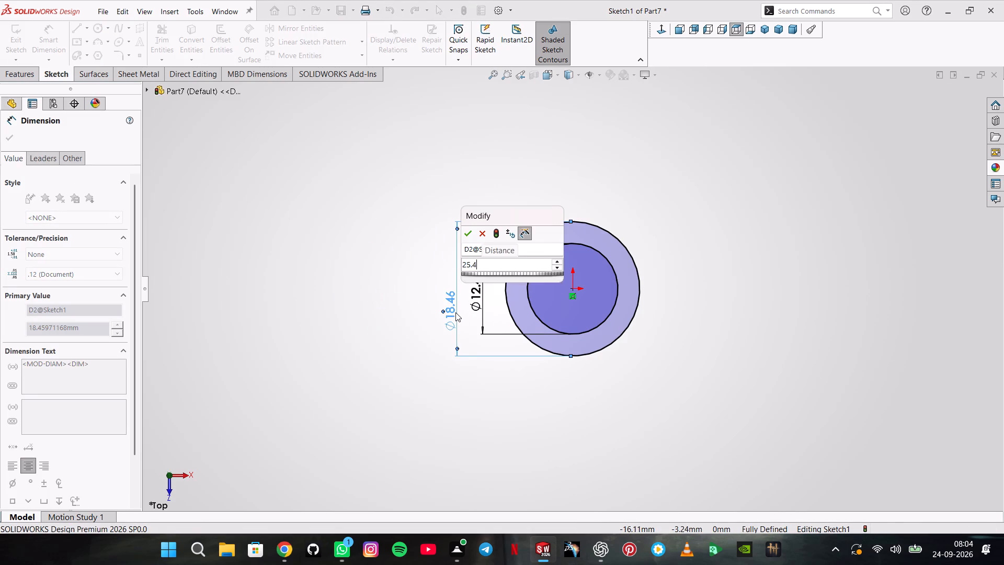
{"action": "left_click_drag", "start_coordinate": [452, 306], "coordinate": [451, 306]}
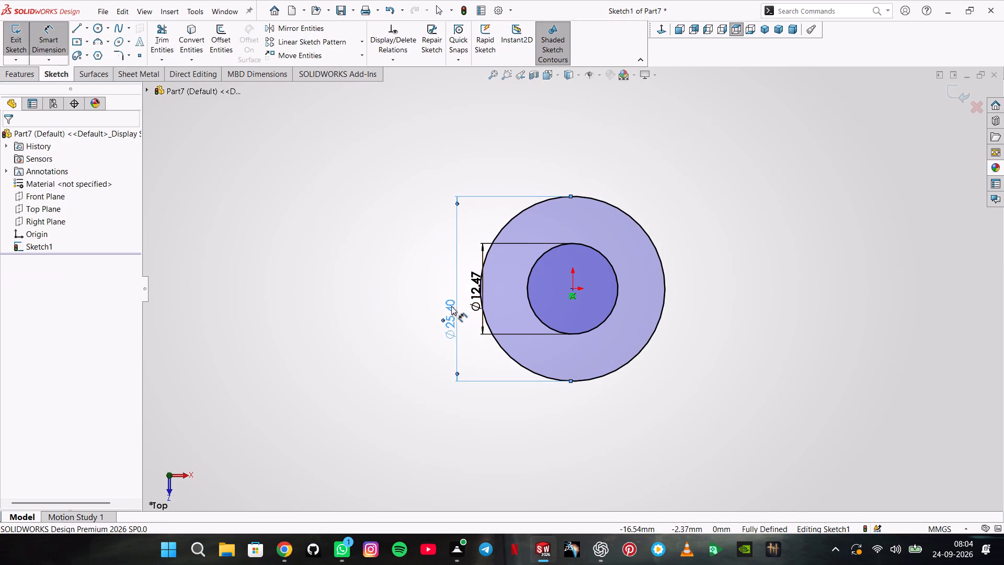
{"action": "left_click_drag", "start_coordinate": [451, 306], "coordinate": [411, 313]}
{"action": "left_click_drag", "start_coordinate": [448, 330], "coordinate": [384, 307]}
{"action": "left_click", "coordinate": [473, 307]}
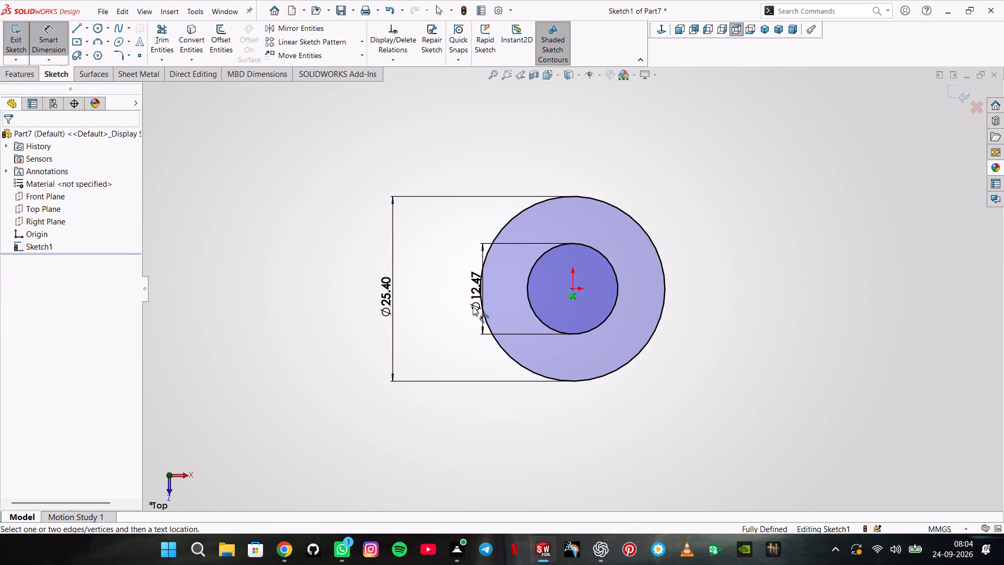
{"action": "left_click_drag", "start_coordinate": [473, 291], "coordinate": [432, 297]}
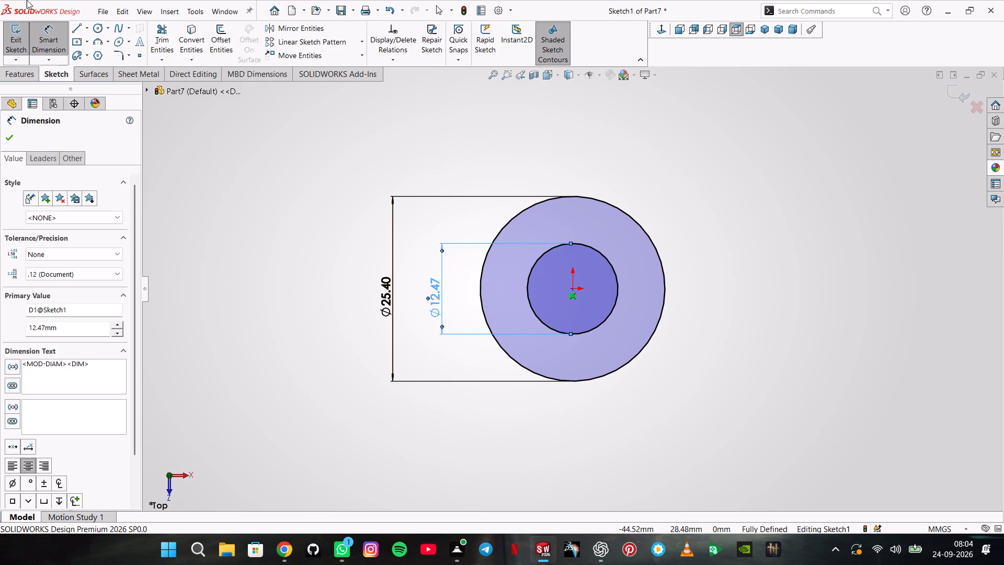
{"action": "left_click", "coordinate": [10, 141]}
Extrude the ring profile 69.85 mm with the Mid Plane end condition.
{"action": "left_click", "coordinate": [27, 75]}
{"action": "left_click", "coordinate": [47, 56]}
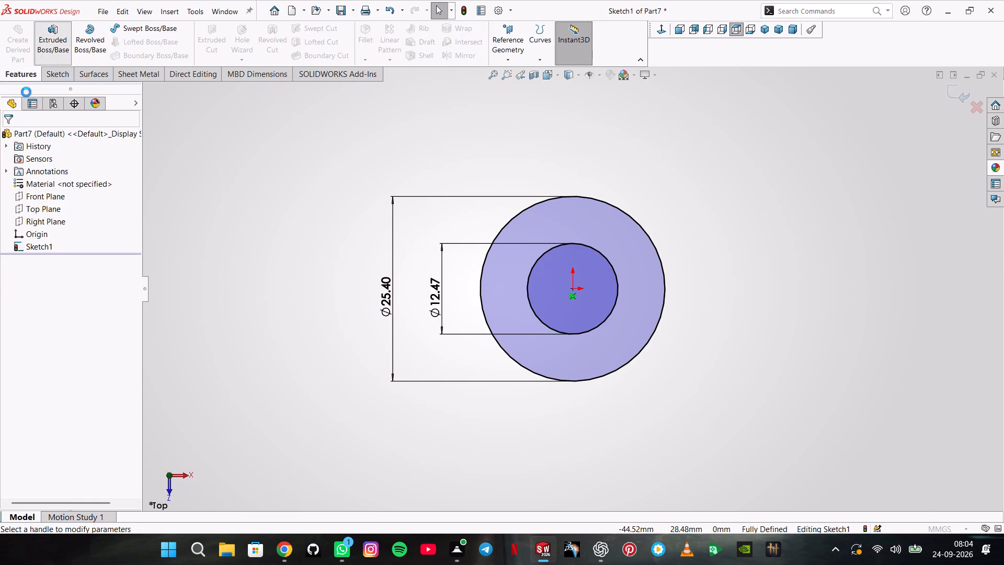
{"action": "type", "text": "69.85"}
{"action": "key", "text": "Return"}
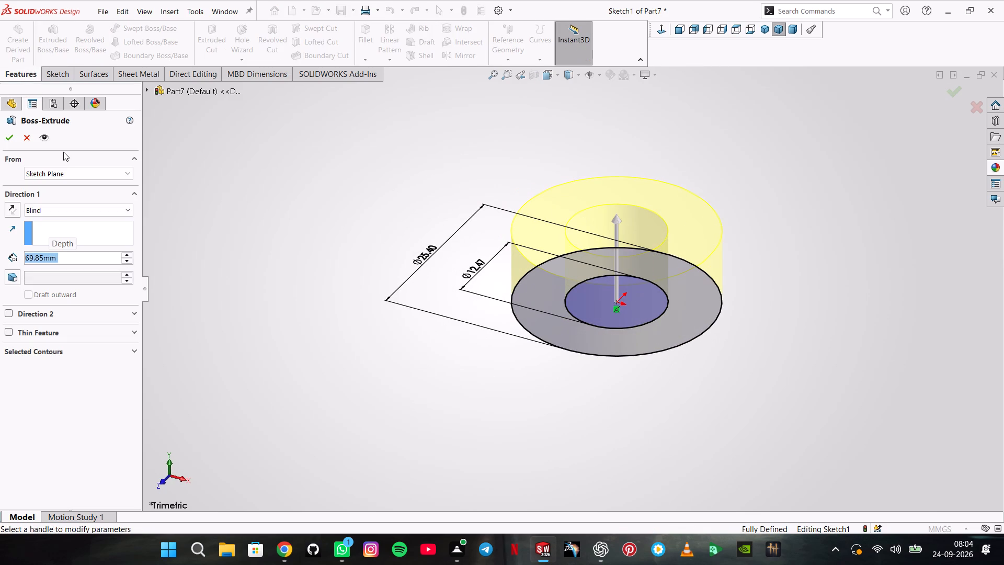
{"action": "left_click", "coordinate": [62, 207]}
{"action": "left_click", "coordinate": [52, 265]}
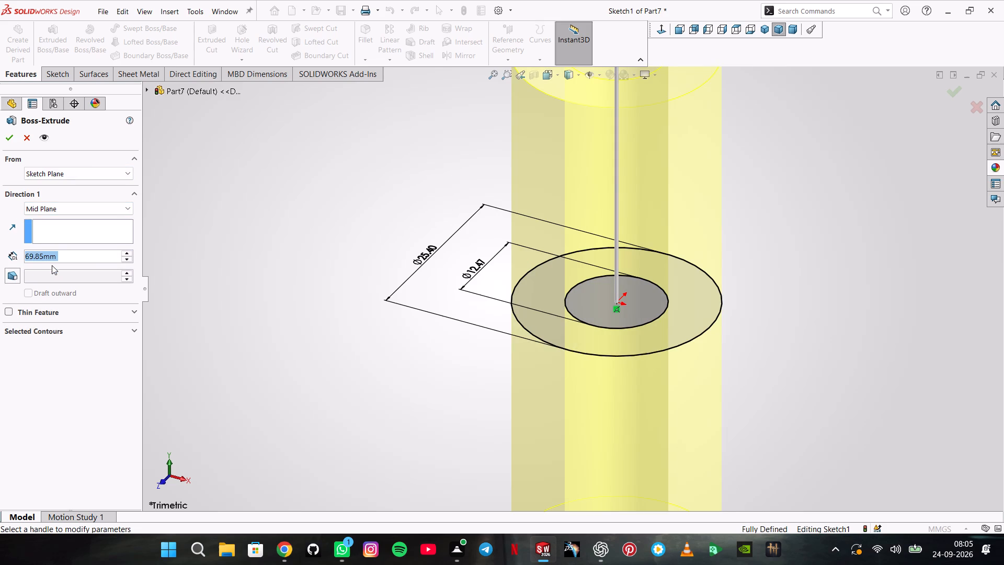
{"action": "key", "text": "Return"}
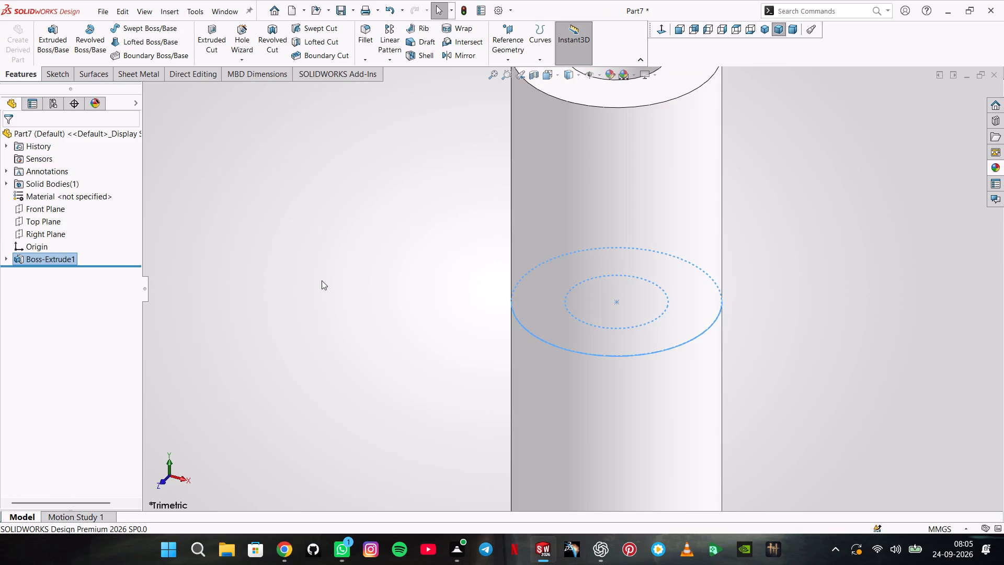
Cycle through the display scenes to change the lighting on the hollow cylinder.
{"action": "scroll", "coordinate": [388, 303], "scroll_direction": "up", "scroll_amount": 2}
{"action": "double_click", "coordinate": [622, 75]}
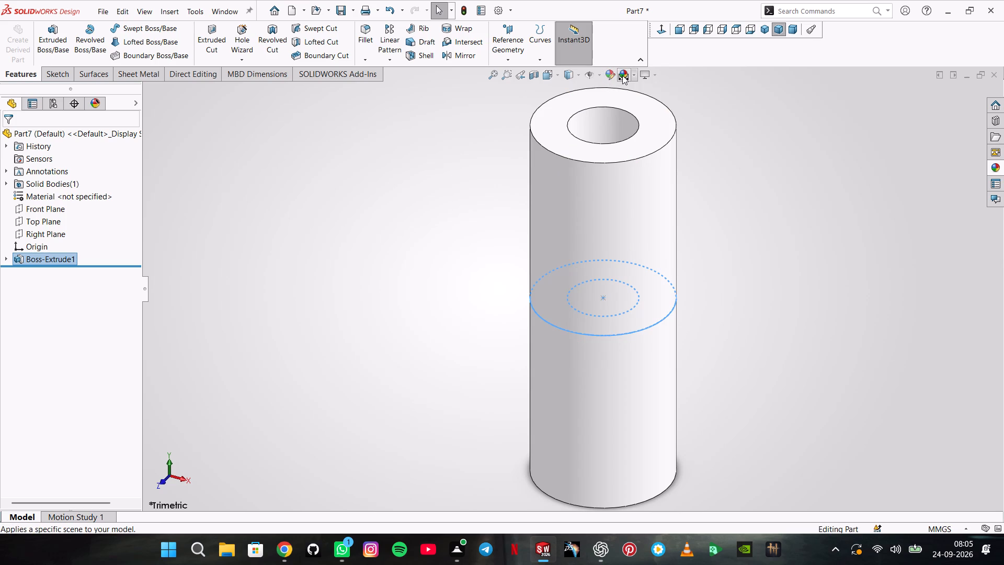
{"action": "left_click", "coordinate": [622, 75]}
{"action": "left_click", "coordinate": [621, 76]}
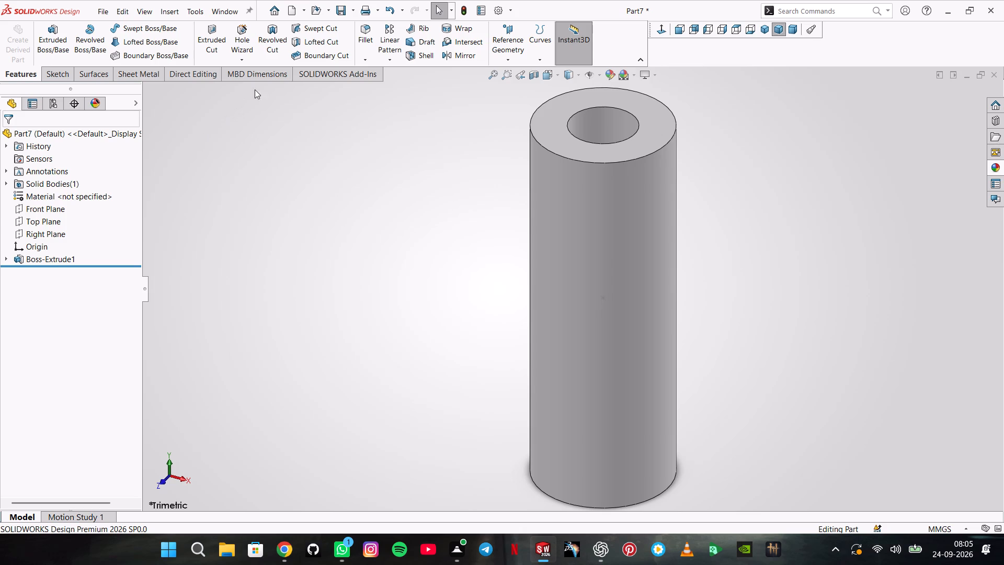
Chamfer the outer circular edges at both ends of the hollow cylinder by 2.5 mm at 45 degrees.
{"action": "left_click", "coordinate": [370, 58]}
{"action": "left_click", "coordinate": [367, 83]}
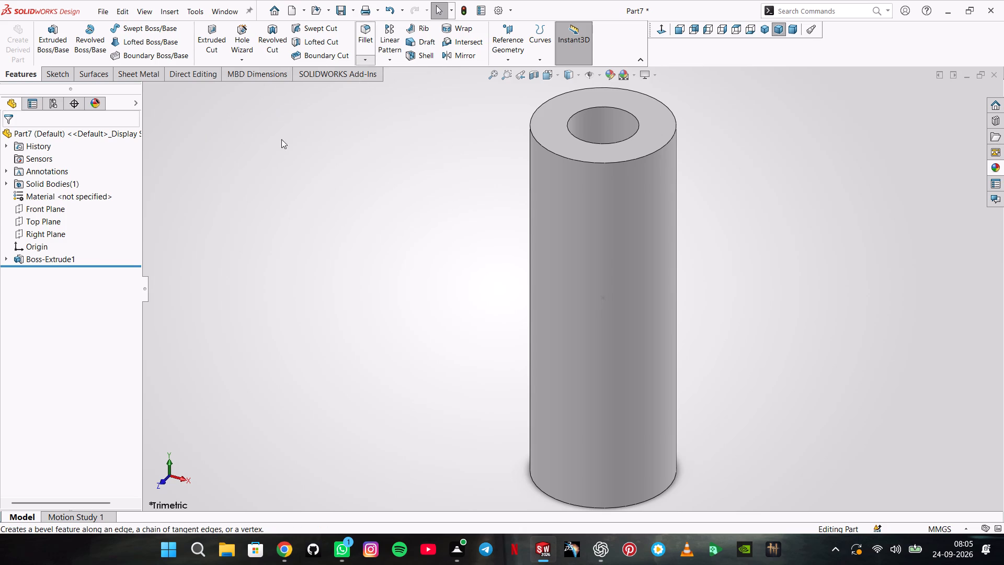
{"action": "left_click", "coordinate": [541, 144]}
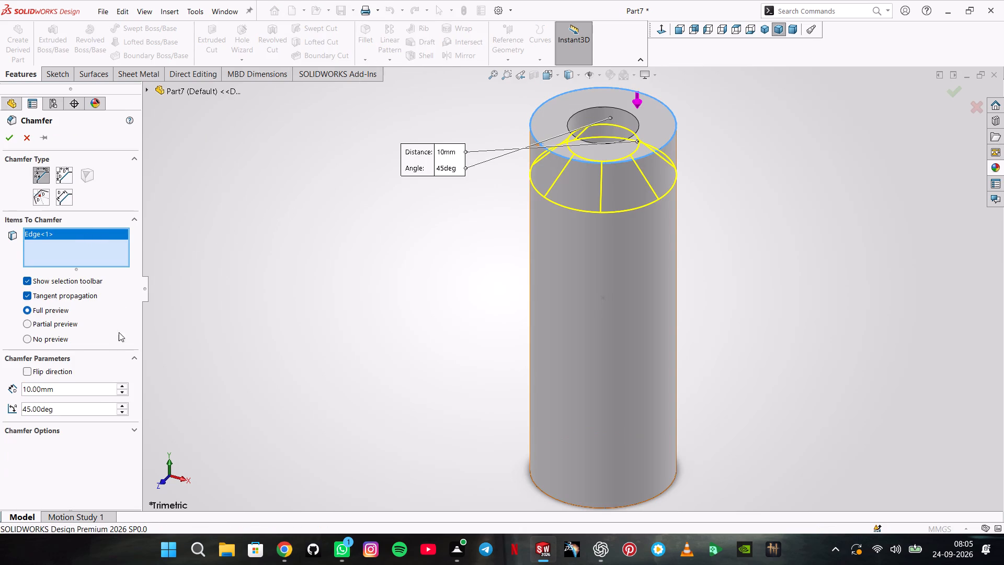
{"action": "double_click", "coordinate": [88, 392]}
{"action": "type", "text": "2."}
{"action": "key", "text": "5"}
{"action": "key", "text": "Return"}
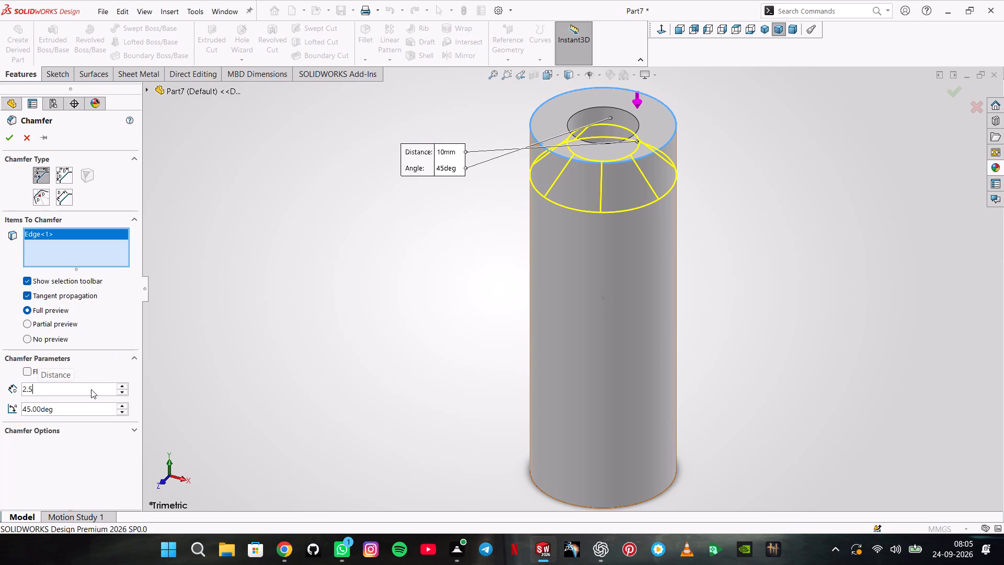
{"action": "middle_click_drag", "start_coordinate": [485, 476], "coordinate": [494, 346]}
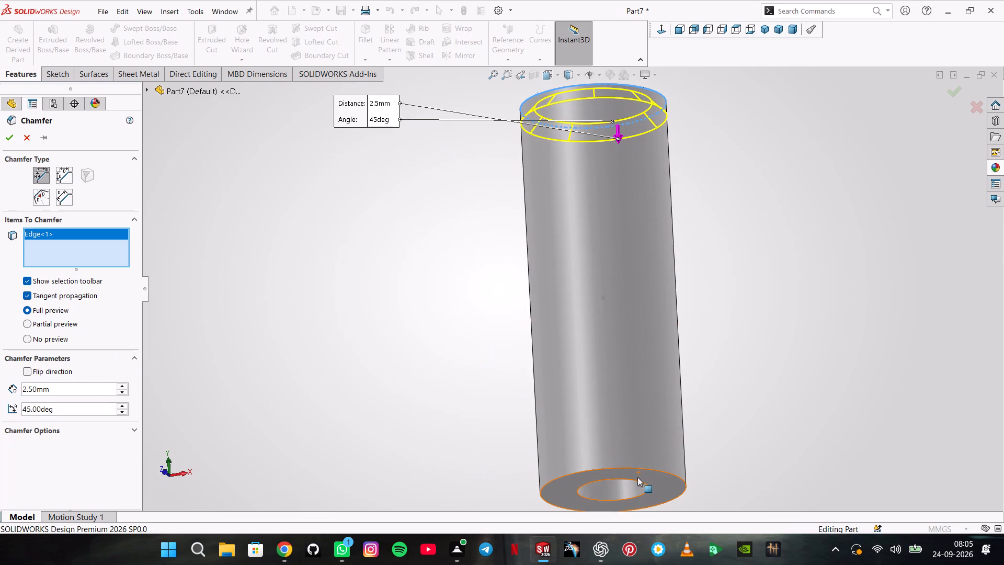
{"action": "left_click", "coordinate": [631, 466]}
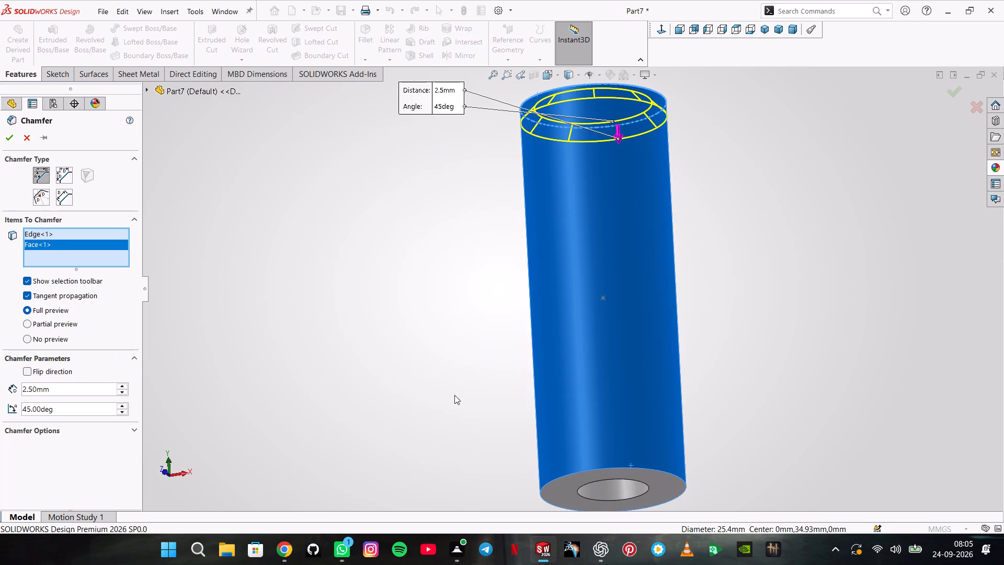
{"action": "right_click", "coordinate": [78, 247]}
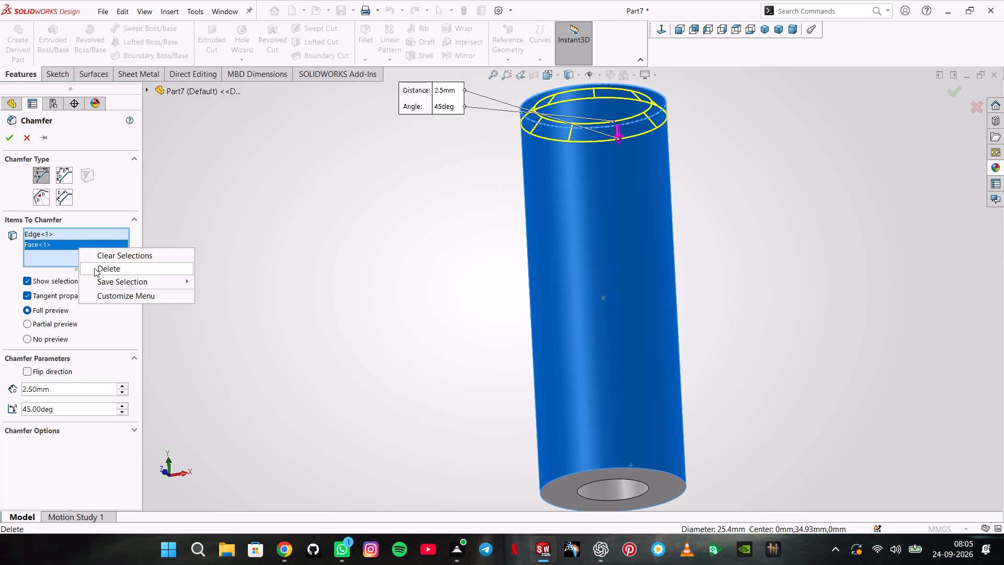
{"action": "left_click", "coordinate": [94, 268]}
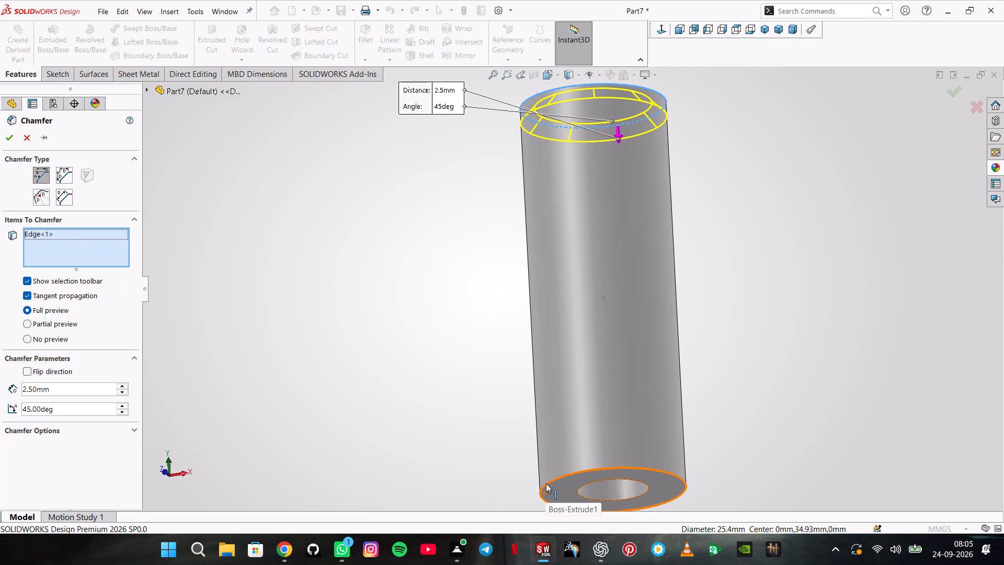
{"action": "left_click", "coordinate": [546, 483]}
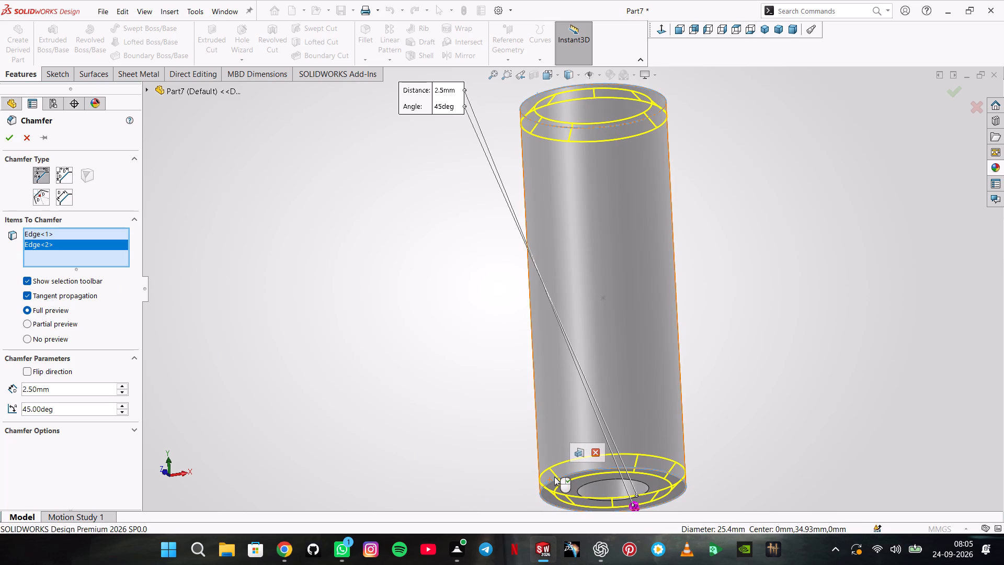
{"action": "key", "text": "Return"}
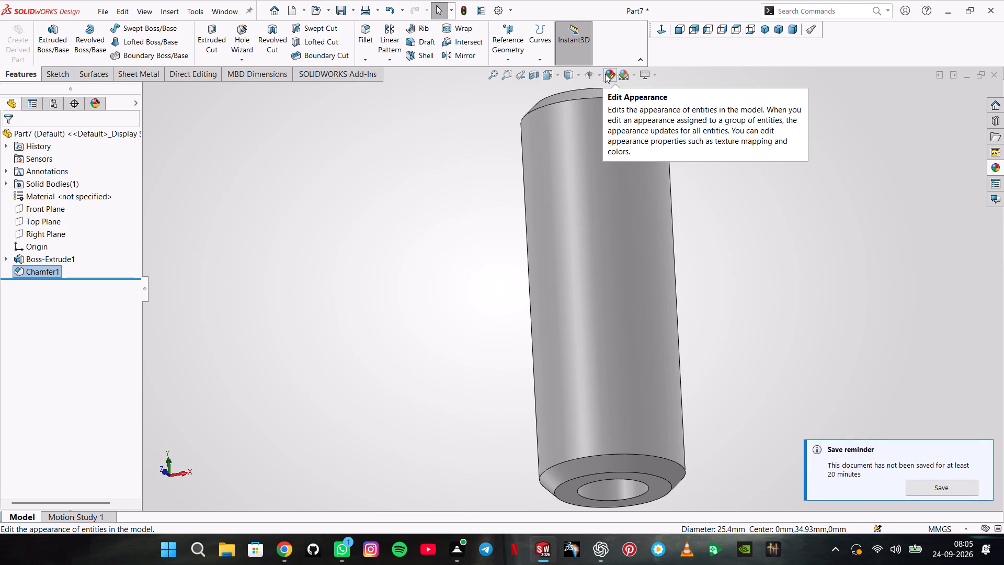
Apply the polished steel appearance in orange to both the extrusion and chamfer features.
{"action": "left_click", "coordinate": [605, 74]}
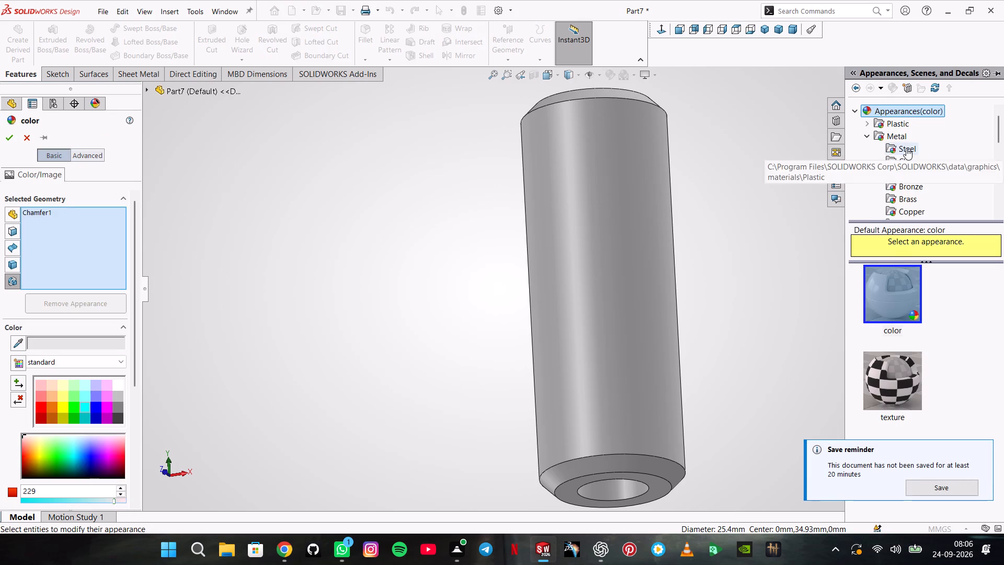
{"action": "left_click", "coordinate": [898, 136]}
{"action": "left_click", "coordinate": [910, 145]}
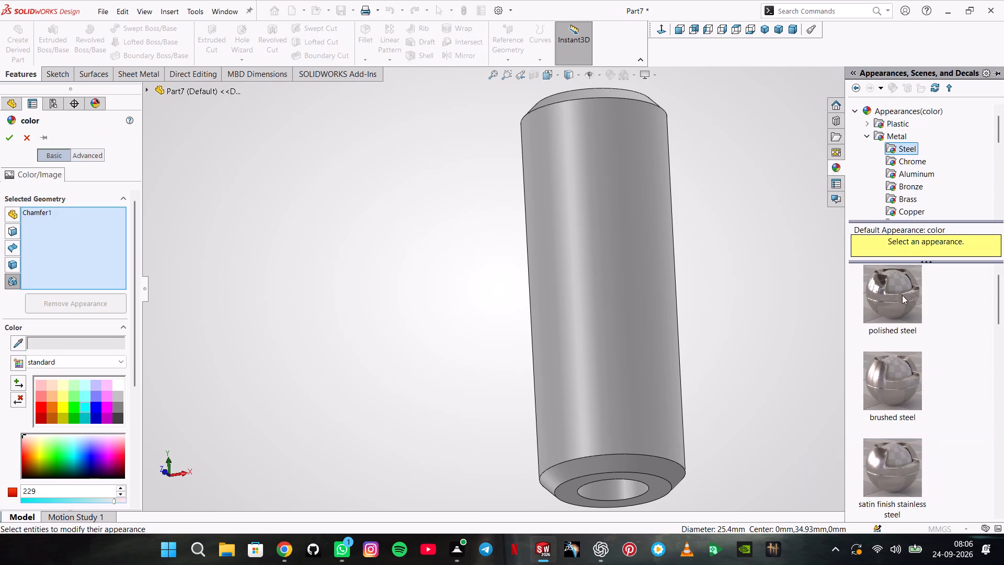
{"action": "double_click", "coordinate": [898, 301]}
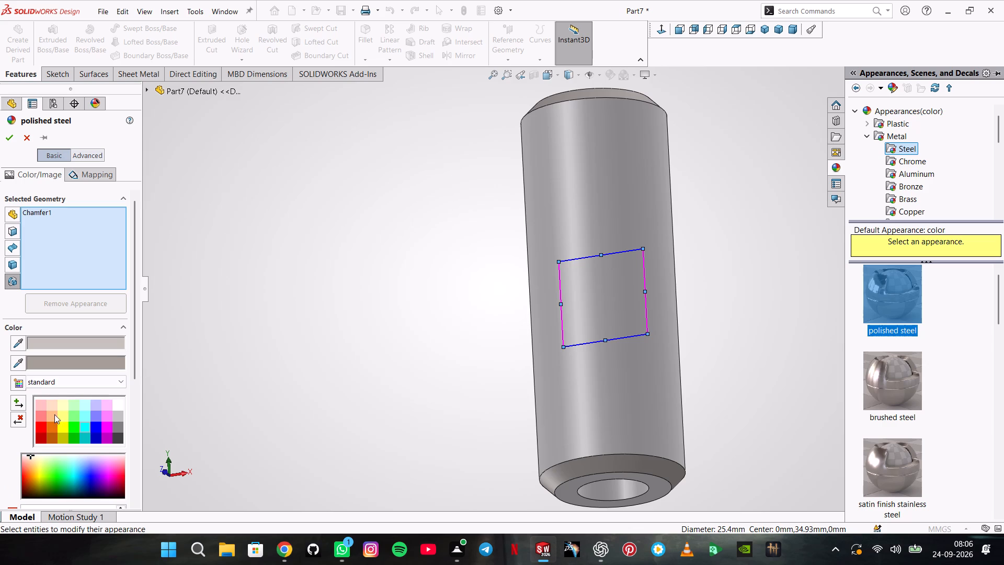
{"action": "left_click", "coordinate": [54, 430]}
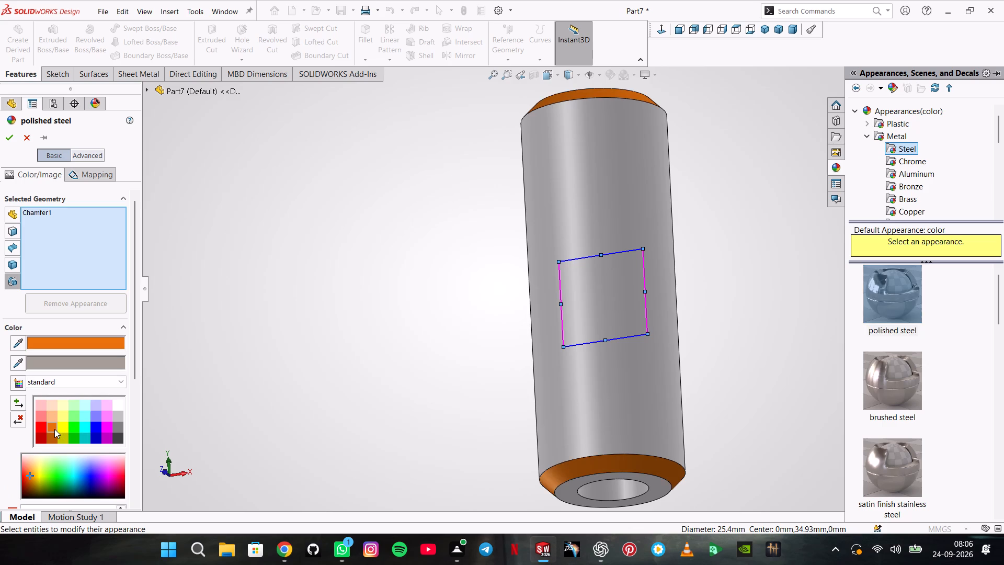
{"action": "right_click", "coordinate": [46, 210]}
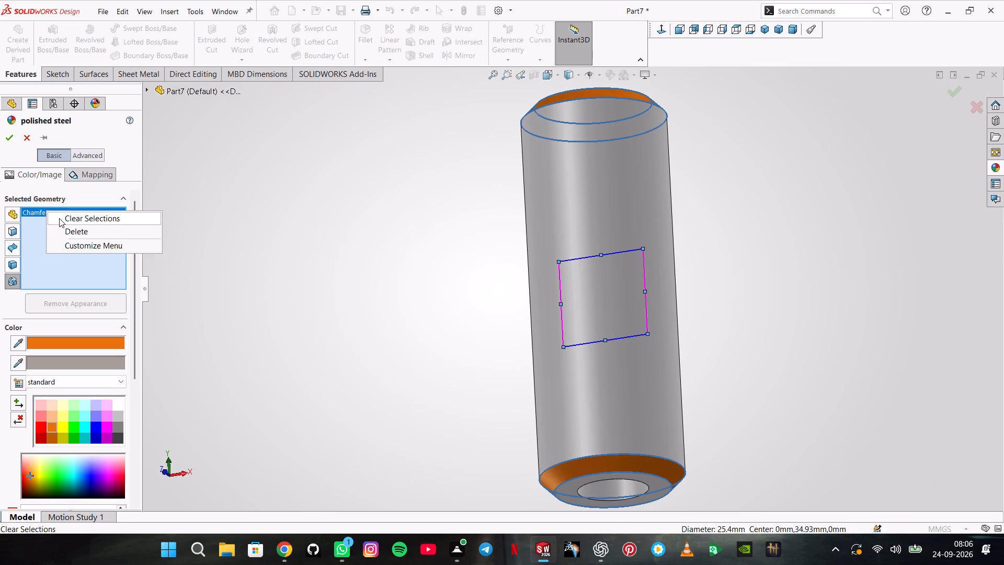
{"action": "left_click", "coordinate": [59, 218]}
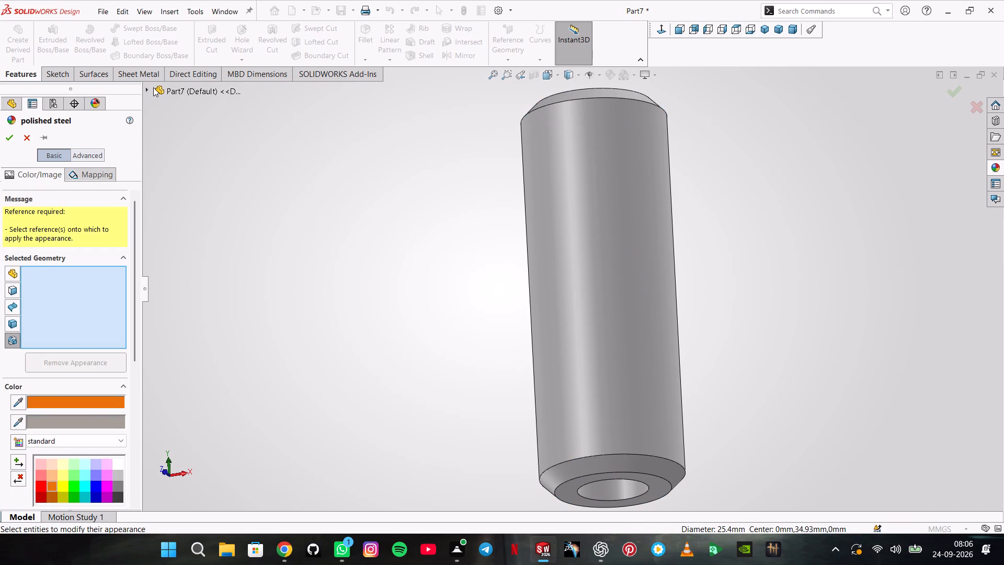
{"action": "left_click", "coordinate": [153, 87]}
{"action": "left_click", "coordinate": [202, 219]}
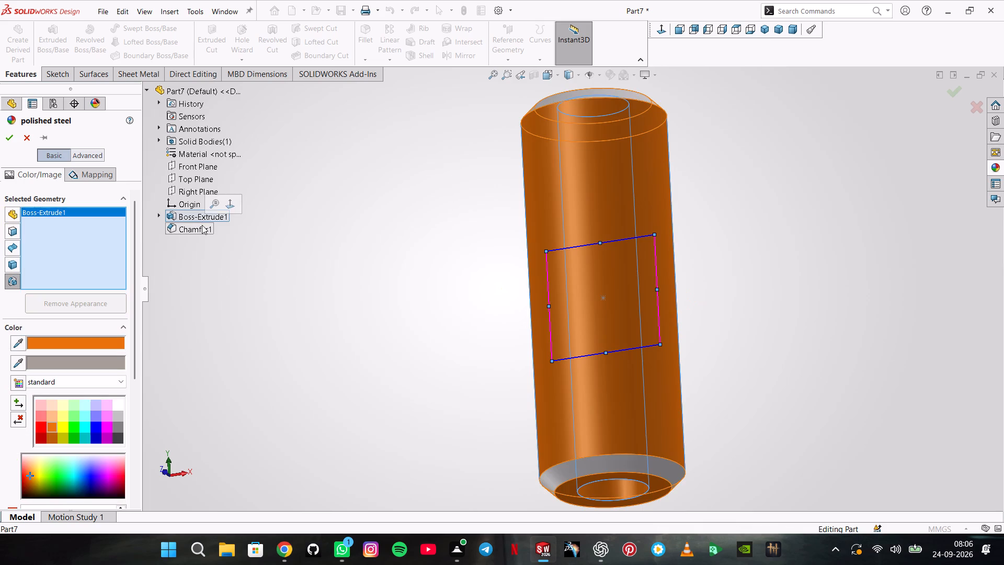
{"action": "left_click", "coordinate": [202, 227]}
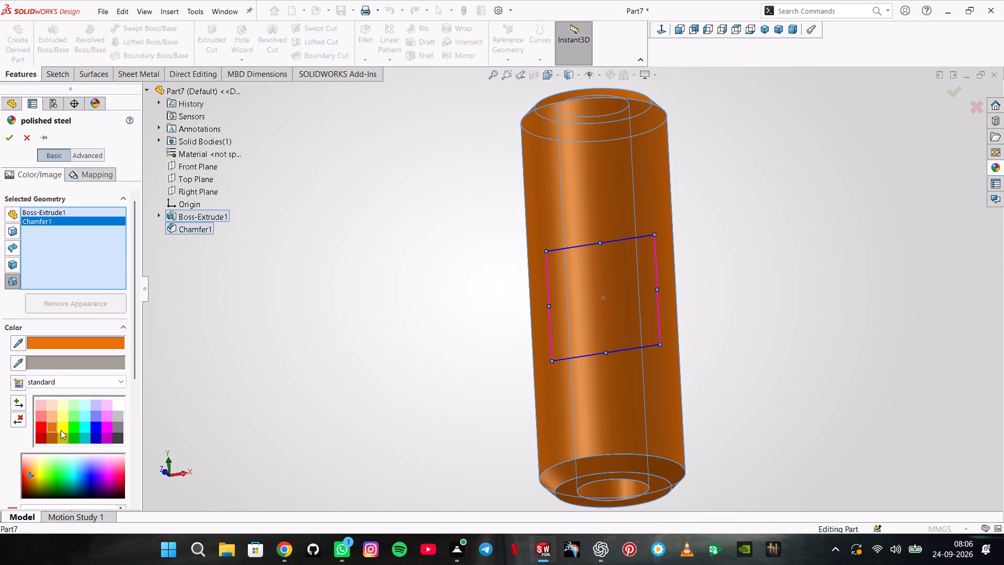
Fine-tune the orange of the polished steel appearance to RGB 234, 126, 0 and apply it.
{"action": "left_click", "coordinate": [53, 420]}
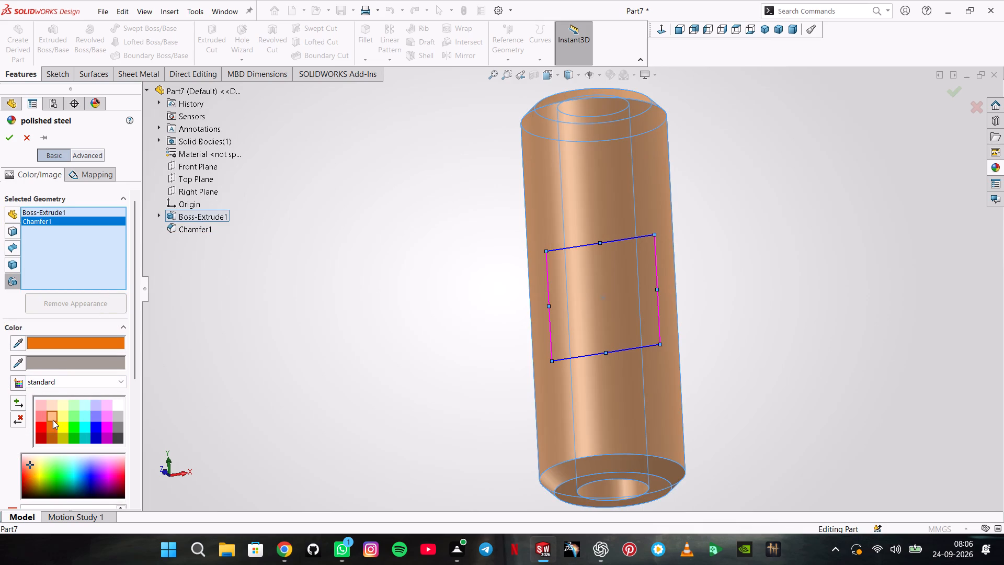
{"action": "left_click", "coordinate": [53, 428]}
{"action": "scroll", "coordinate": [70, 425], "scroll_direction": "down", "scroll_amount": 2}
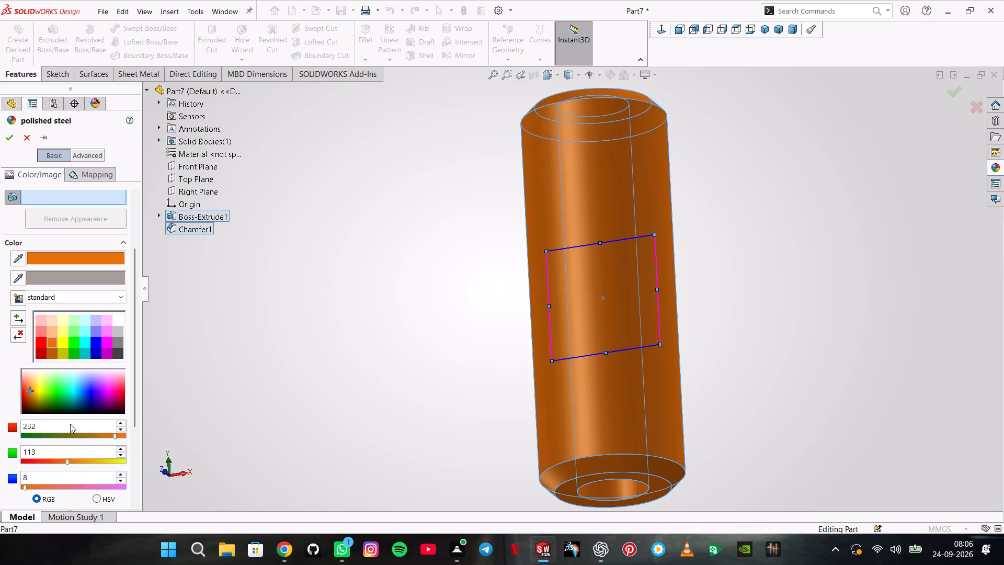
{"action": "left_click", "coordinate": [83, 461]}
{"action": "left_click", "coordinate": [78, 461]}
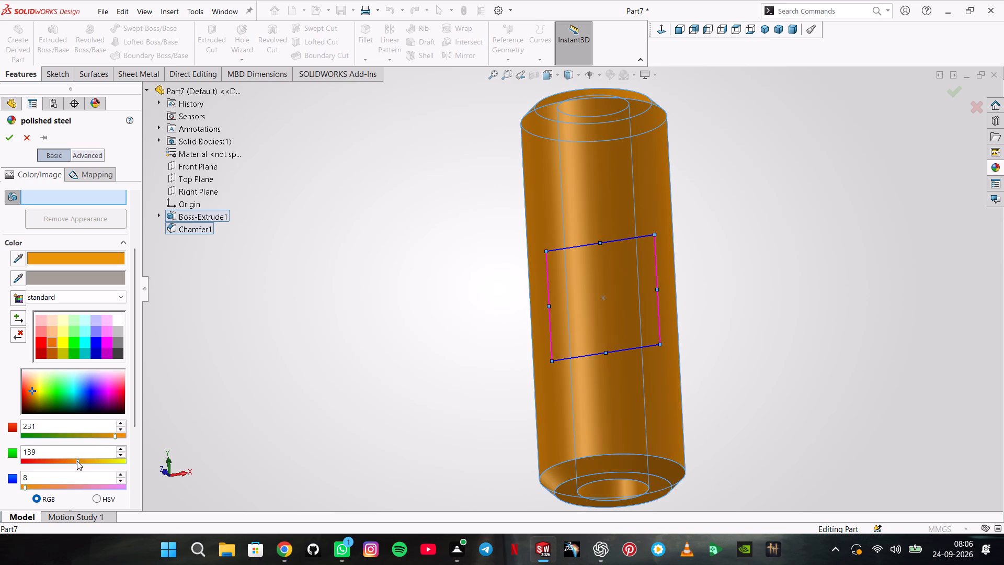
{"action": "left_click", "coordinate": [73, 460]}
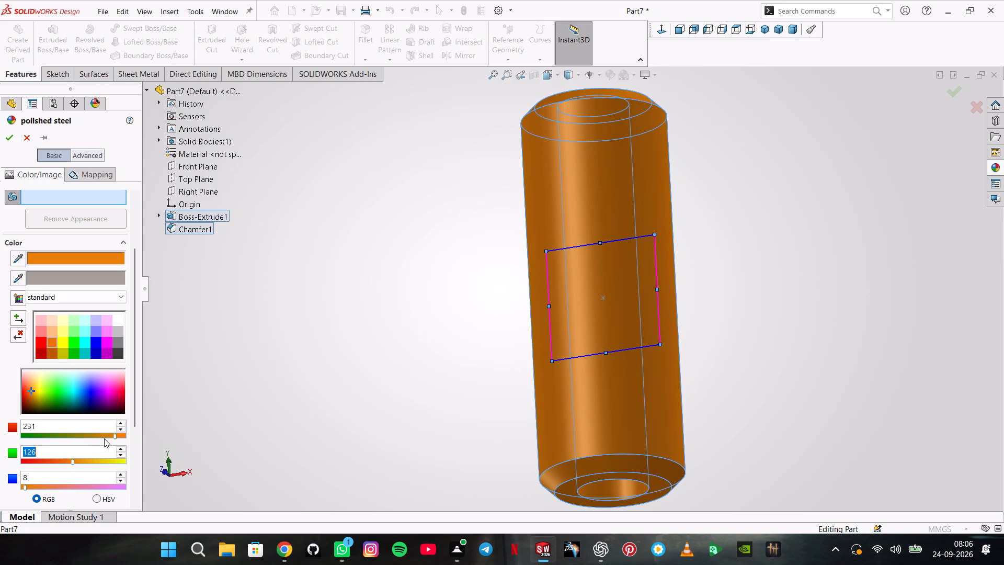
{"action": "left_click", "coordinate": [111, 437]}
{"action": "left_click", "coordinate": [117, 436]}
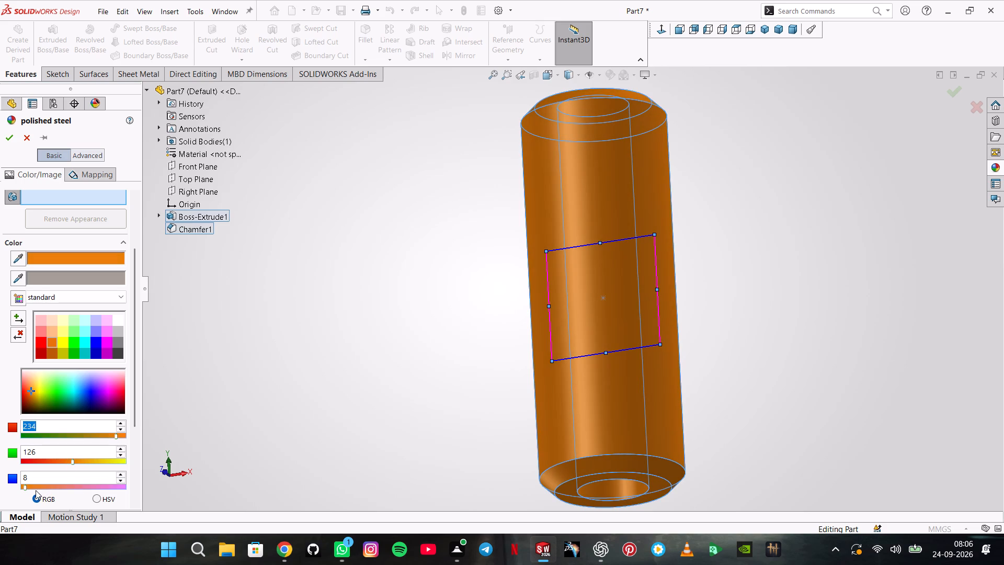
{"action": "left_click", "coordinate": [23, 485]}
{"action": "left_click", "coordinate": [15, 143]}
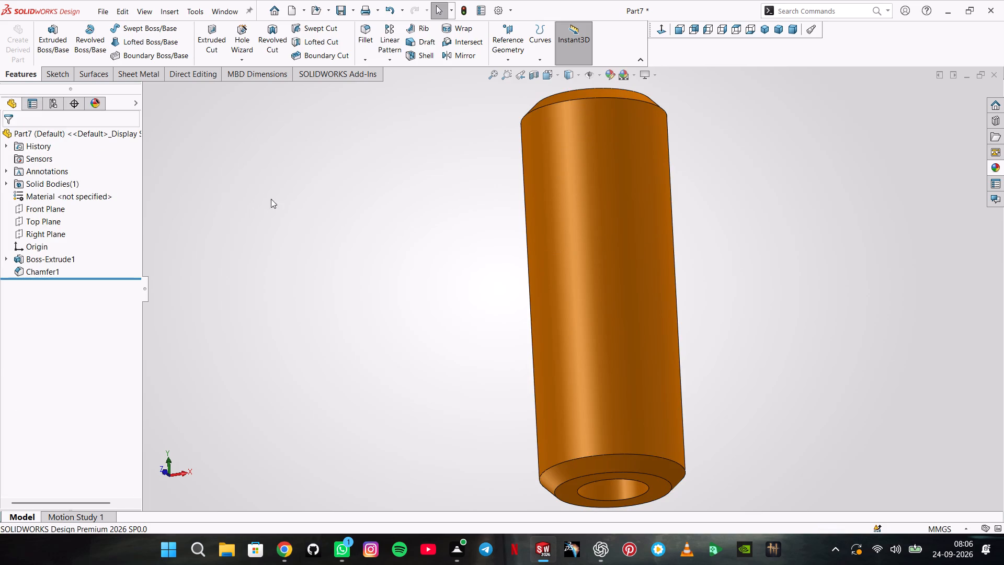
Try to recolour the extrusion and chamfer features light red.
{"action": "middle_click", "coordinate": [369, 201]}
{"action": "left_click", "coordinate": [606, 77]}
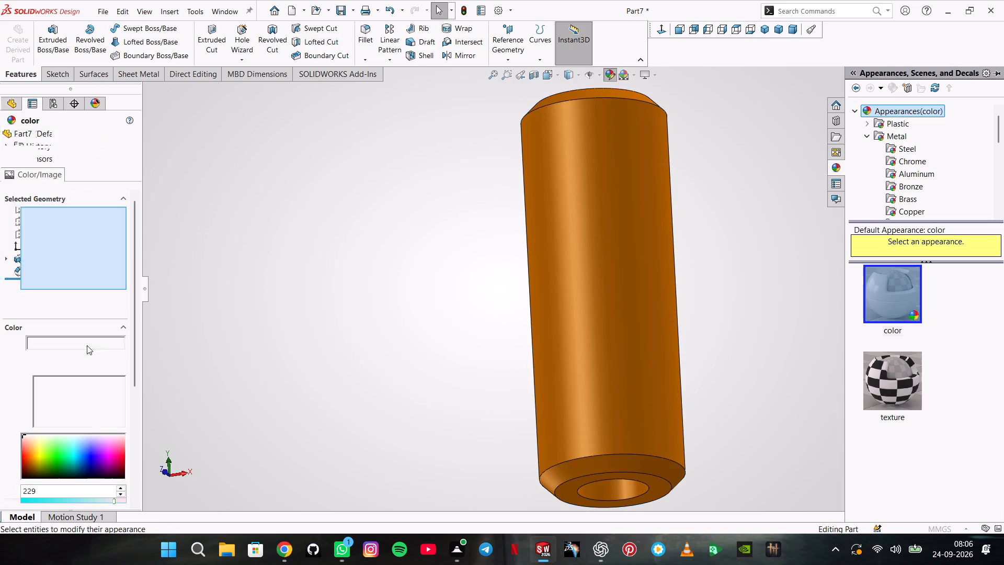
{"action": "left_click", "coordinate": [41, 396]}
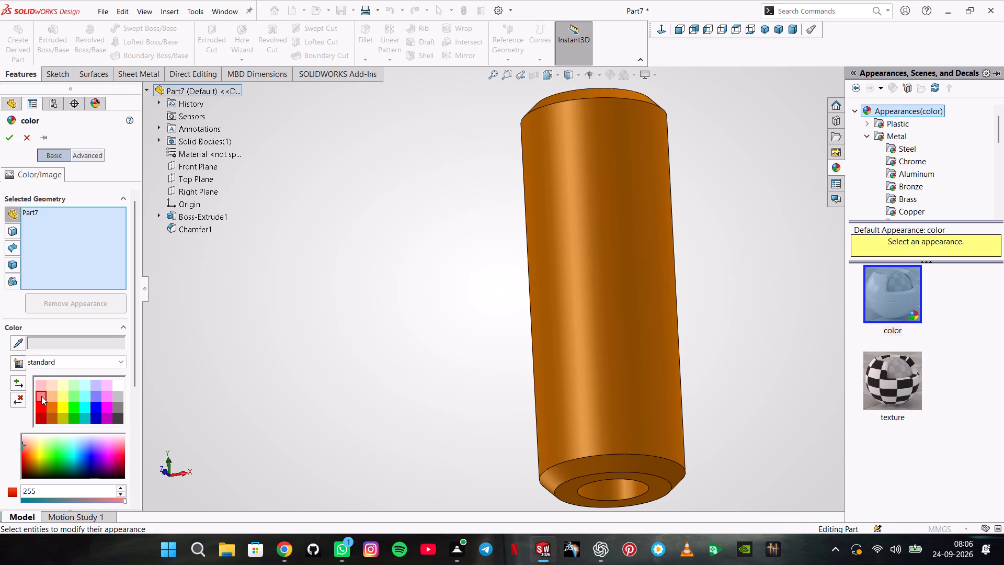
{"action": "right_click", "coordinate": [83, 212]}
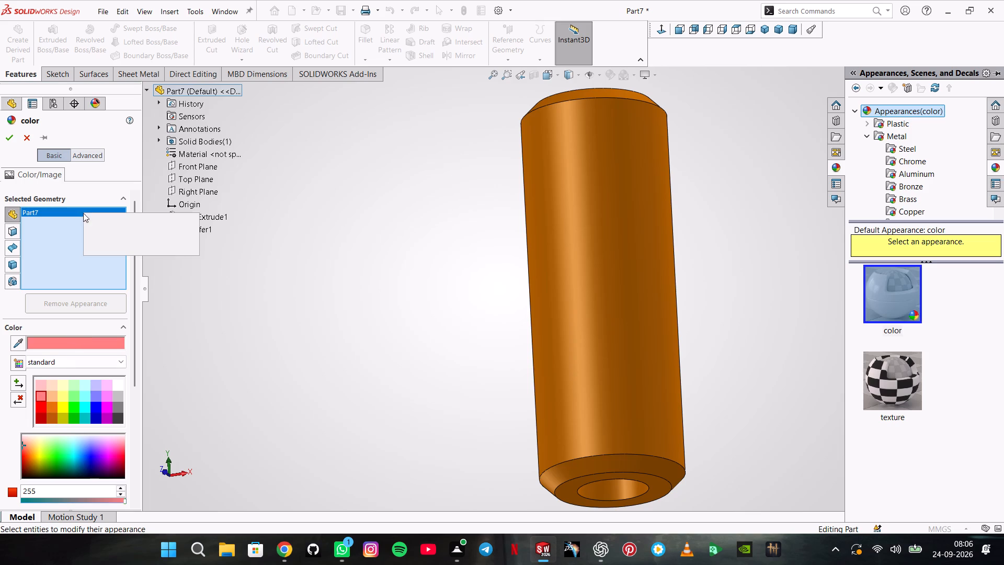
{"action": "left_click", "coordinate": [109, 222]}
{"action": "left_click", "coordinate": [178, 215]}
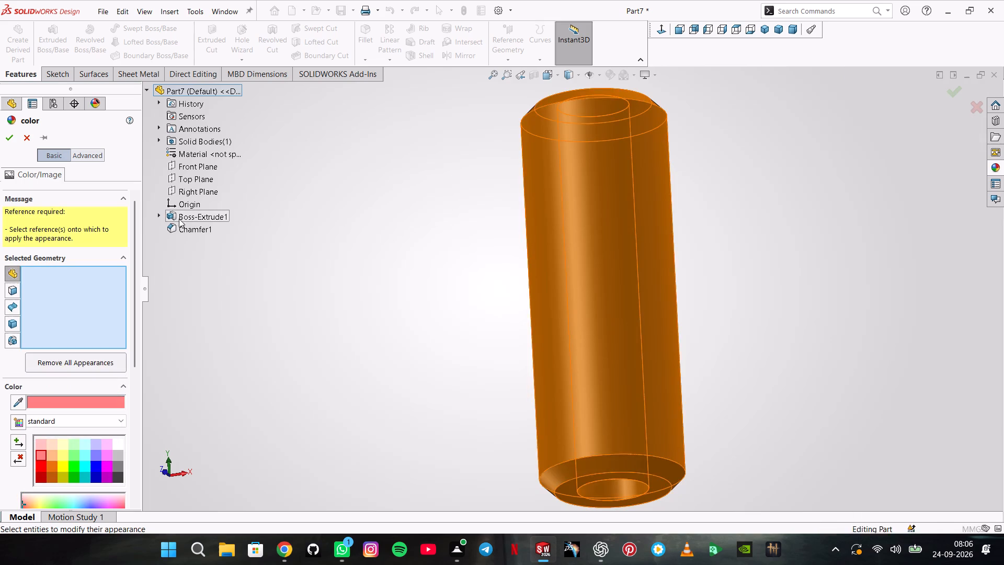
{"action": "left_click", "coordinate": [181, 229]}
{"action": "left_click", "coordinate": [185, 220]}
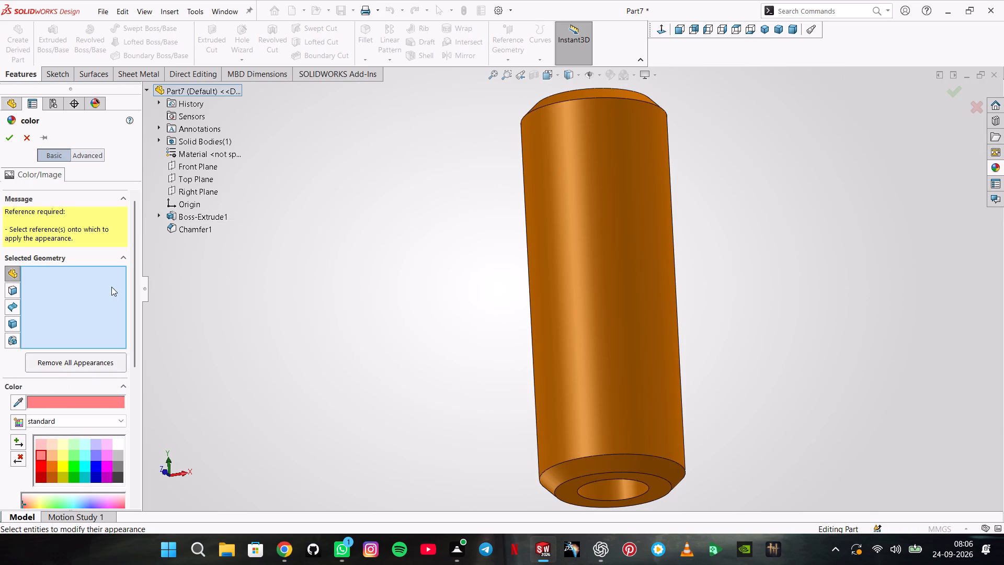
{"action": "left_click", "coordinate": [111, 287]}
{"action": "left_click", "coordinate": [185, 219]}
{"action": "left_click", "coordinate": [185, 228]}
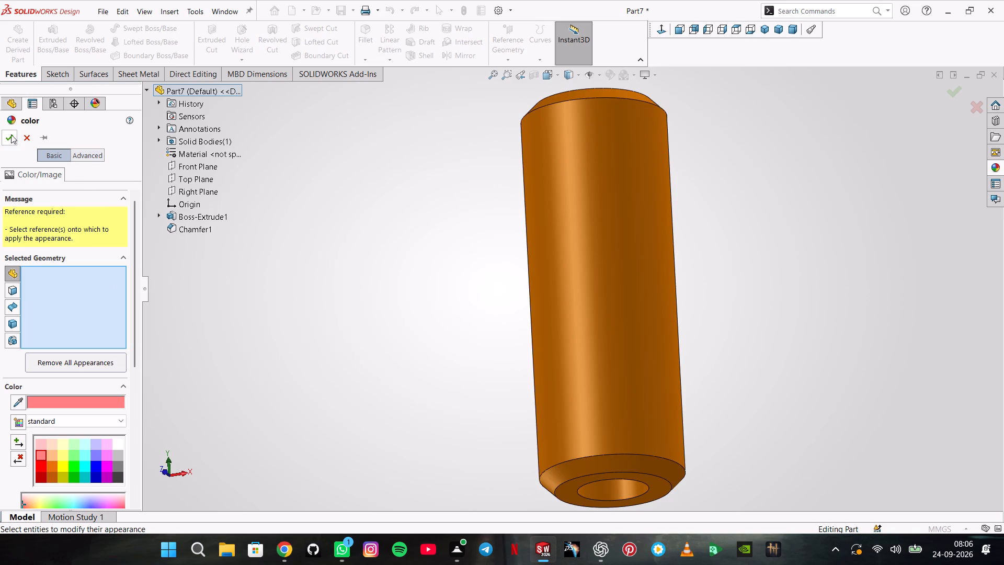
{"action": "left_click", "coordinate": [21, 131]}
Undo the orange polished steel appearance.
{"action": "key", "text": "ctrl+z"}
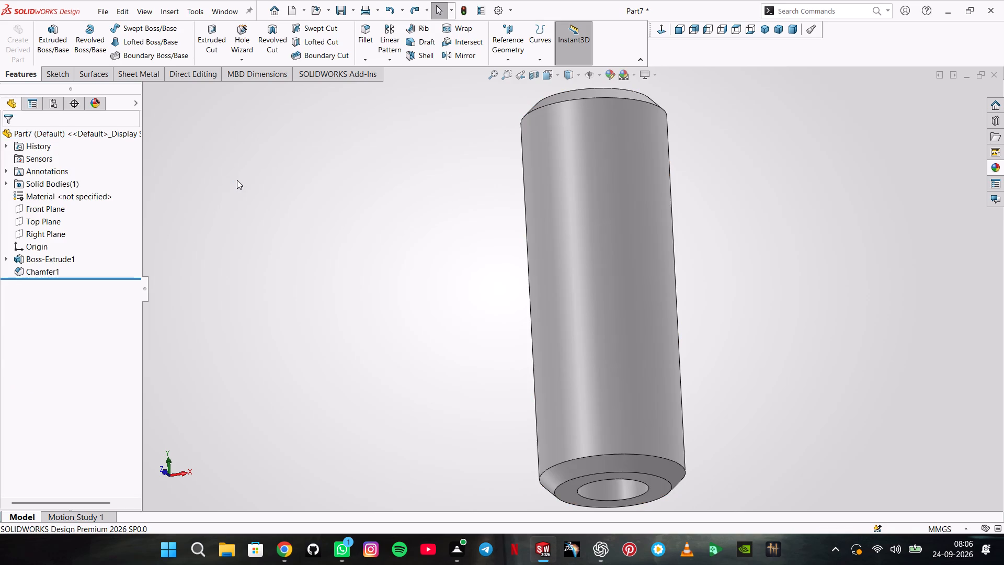
Colour the whole part a warm red, with red 255, blue 44 and a small amount of green, and apply it.
{"action": "left_click", "coordinate": [615, 71]}
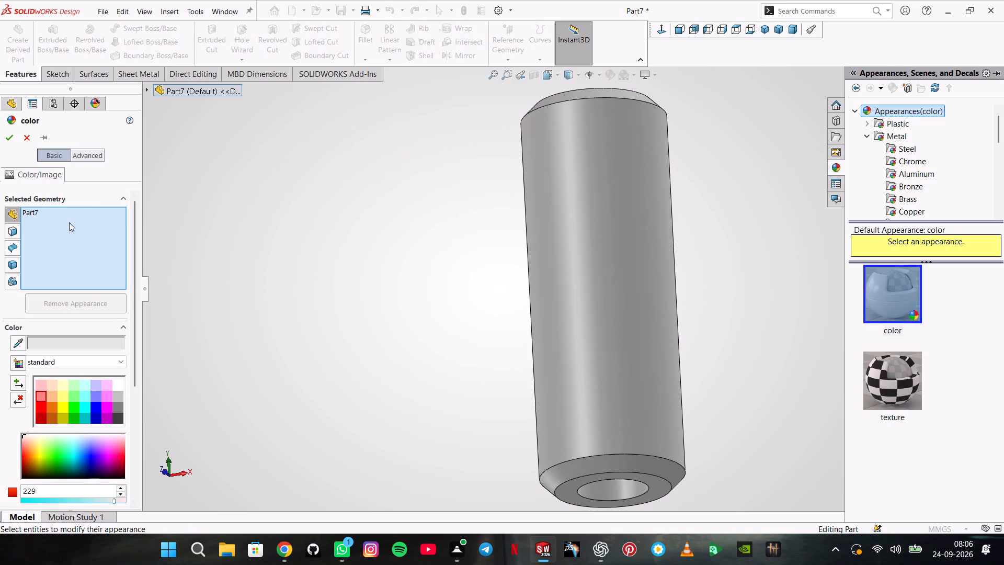
{"action": "left_click", "coordinate": [41, 395]}
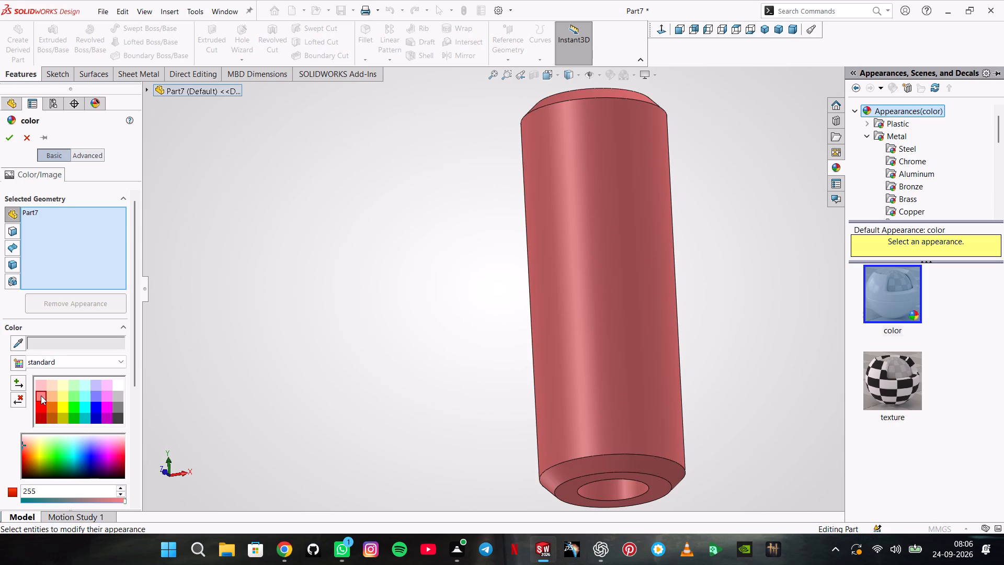
{"action": "left_click", "coordinate": [42, 400]}
{"action": "left_click", "coordinate": [43, 403]}
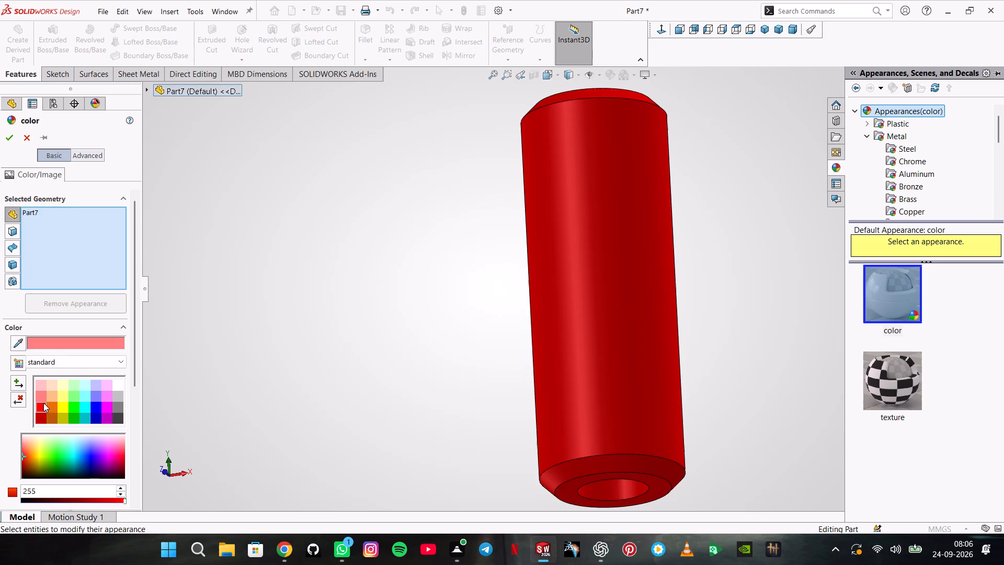
{"action": "scroll", "coordinate": [54, 464], "scroll_direction": "down", "scroll_amount": 1}
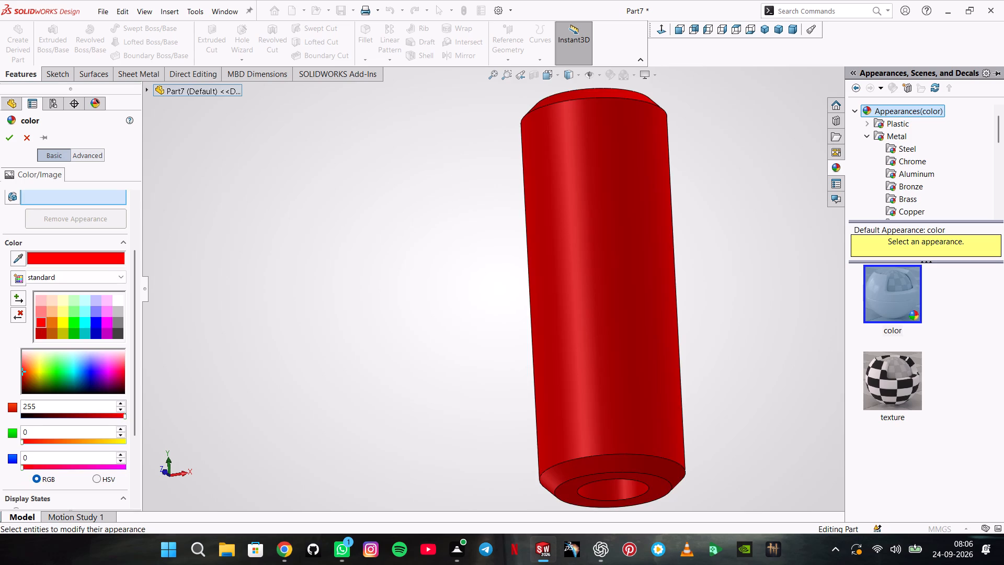
{"action": "left_click_drag", "start_coordinate": [21, 468], "coordinate": [30, 470]}
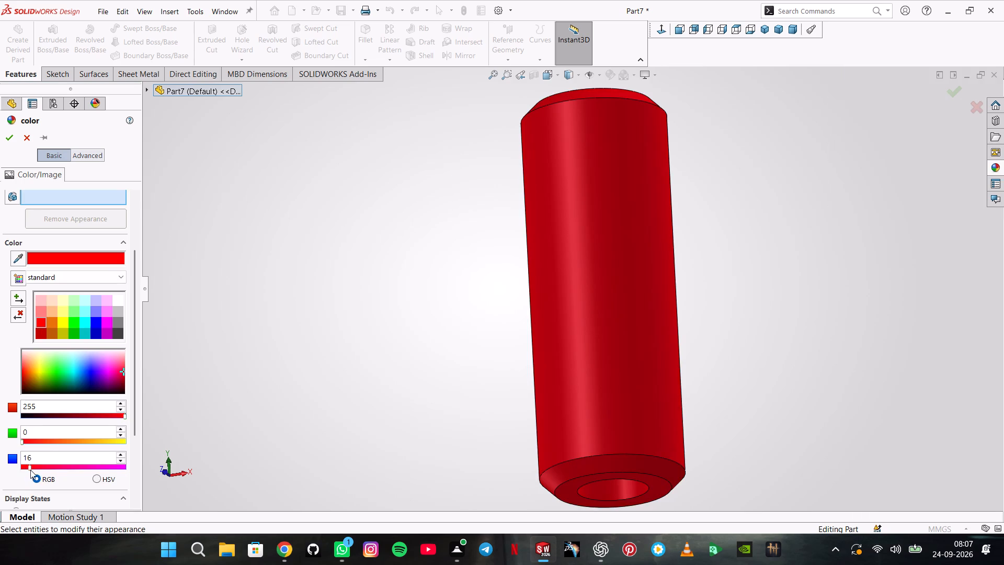
{"action": "left_click_drag", "start_coordinate": [30, 470], "coordinate": [52, 469]}
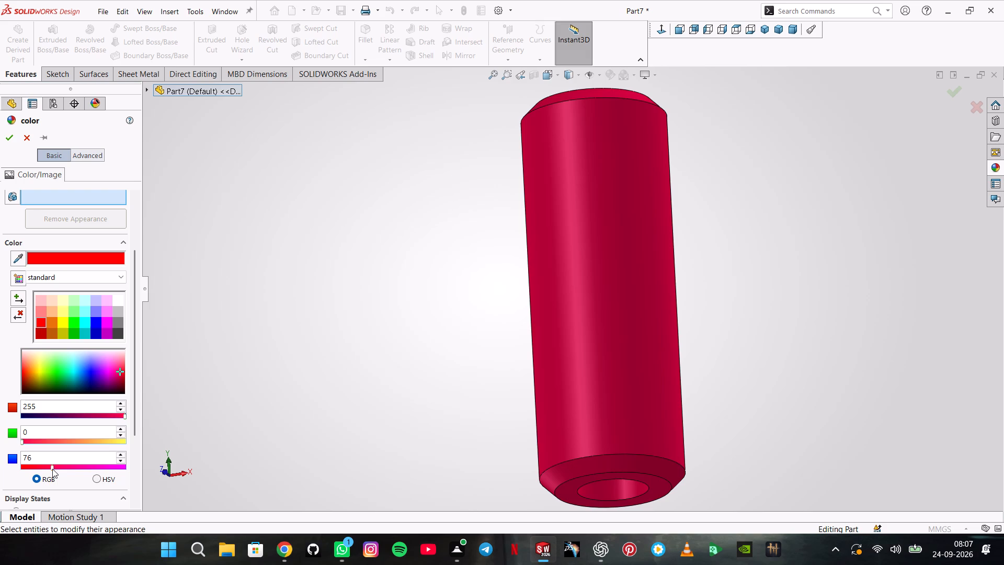
{"action": "left_click_drag", "start_coordinate": [52, 469], "coordinate": [39, 468]}
{"action": "left_click_drag", "start_coordinate": [22, 442], "coordinate": [40, 444]}
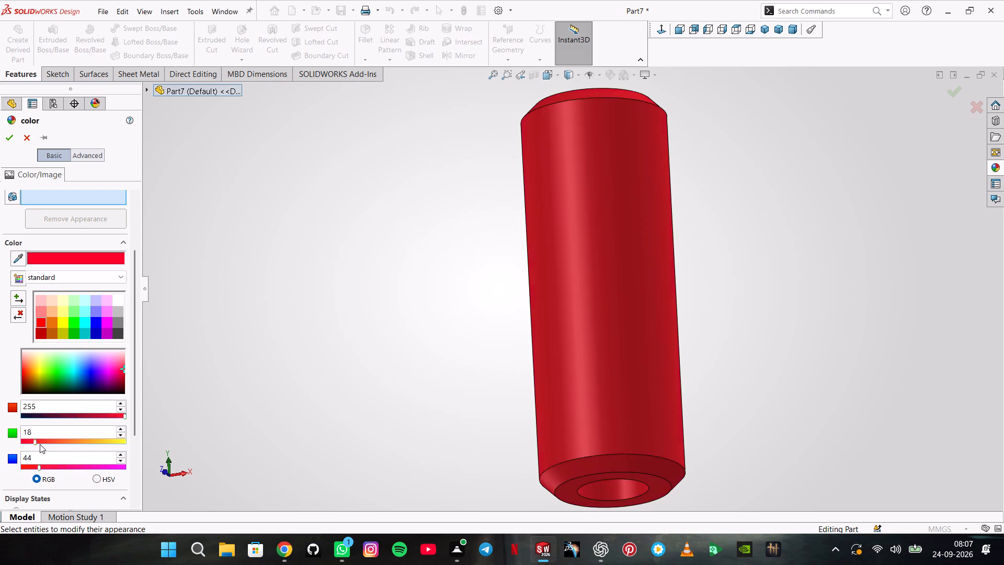
{"action": "left_click_drag", "start_coordinate": [40, 444], "coordinate": [55, 444]}
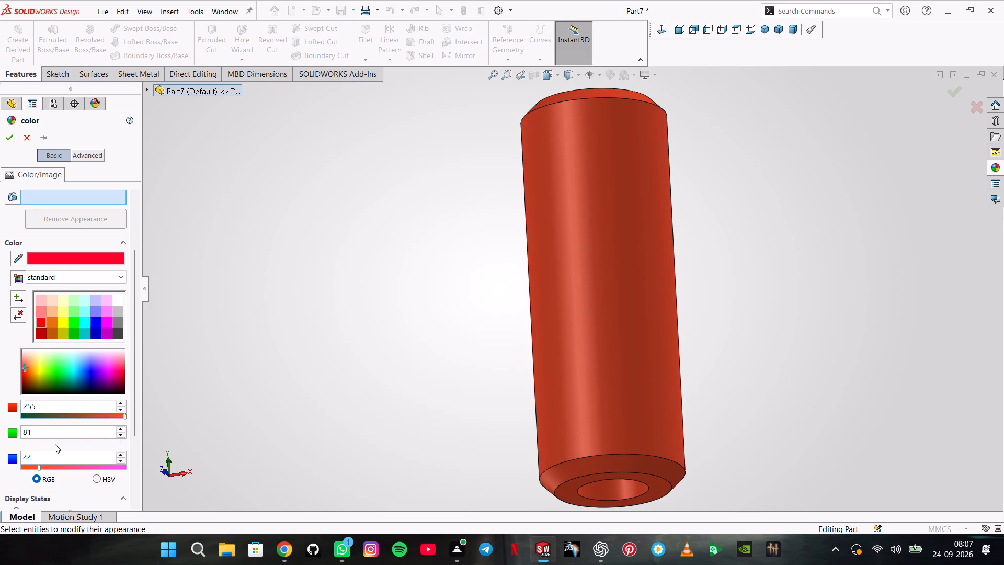
{"action": "left_click_drag", "start_coordinate": [55, 444], "coordinate": [44, 444]}
{"action": "left_click", "coordinate": [6, 141]}
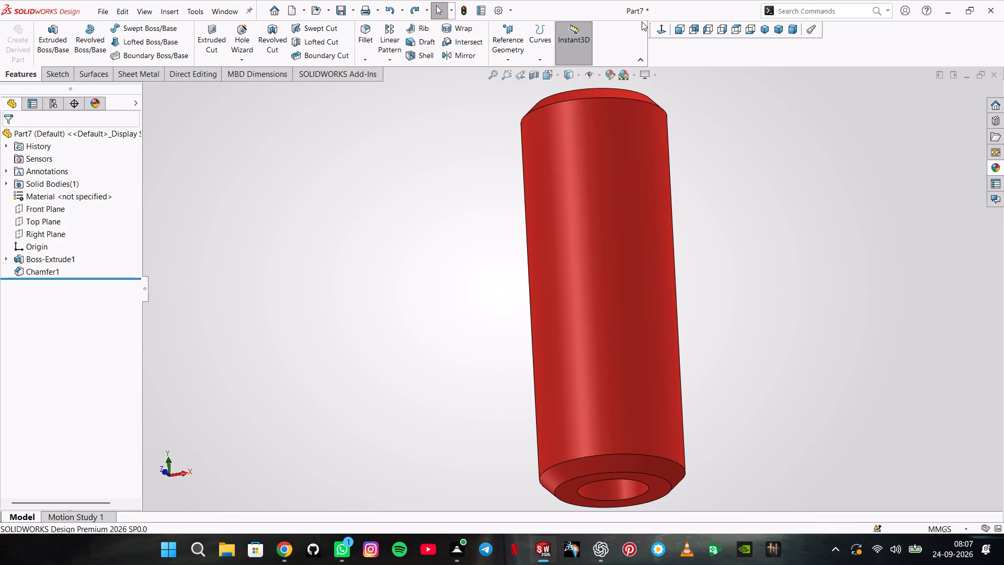
Save the part as Pin in the V6 ENGINE ASSEMBLY folder.
{"action": "left_click", "coordinate": [777, 30]}
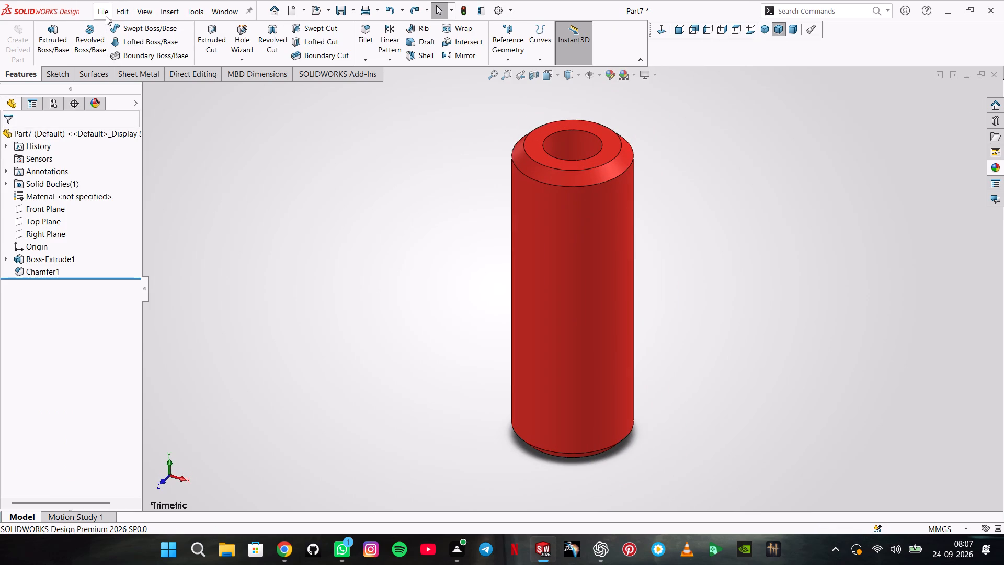
{"action": "left_click", "coordinate": [106, 16]}
{"action": "left_click", "coordinate": [135, 130]}
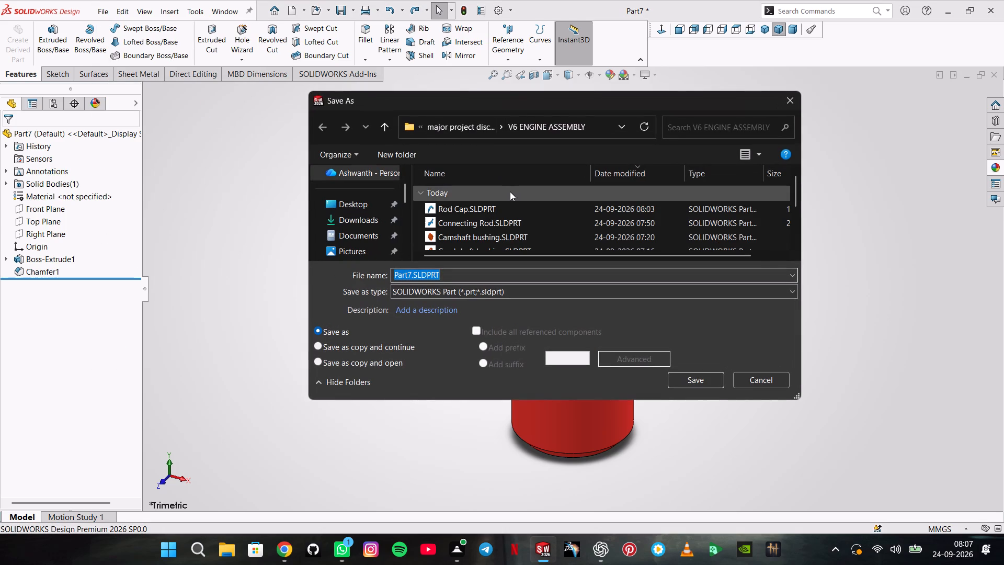
{"action": "type", "text": "Pni"}
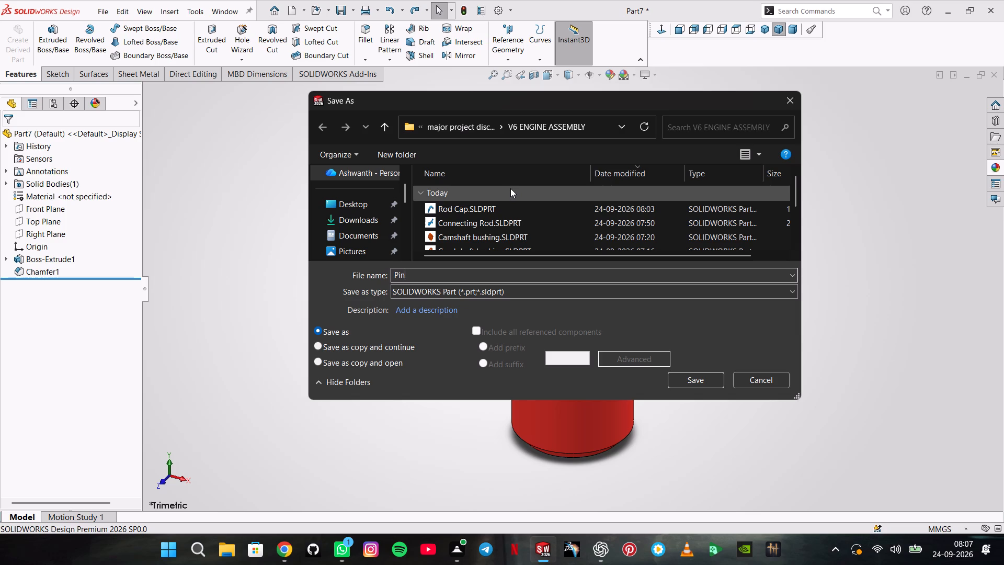
{"action": "key", "text": "Return"}
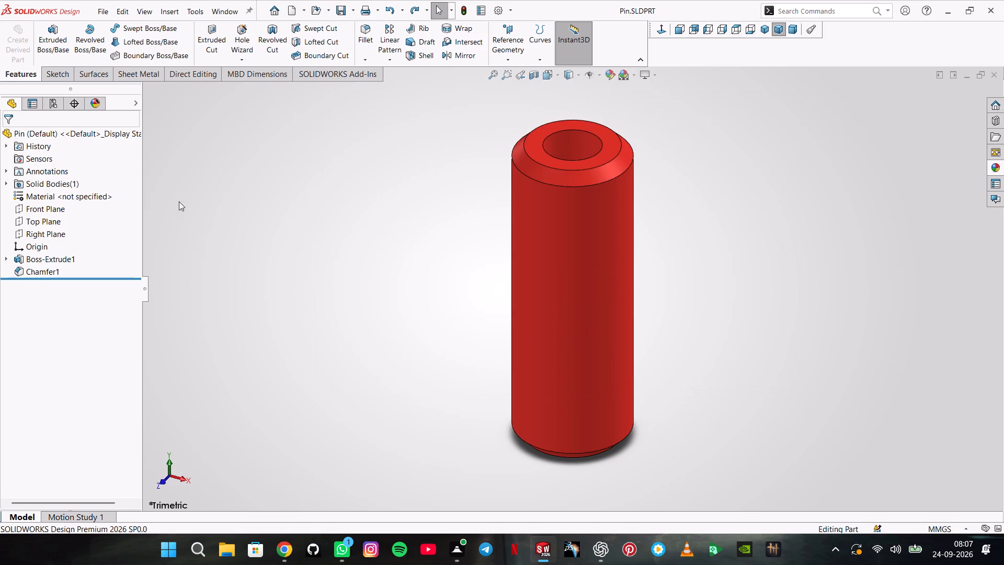
Create a new part document.
{"action": "left_click", "coordinate": [107, 8]}
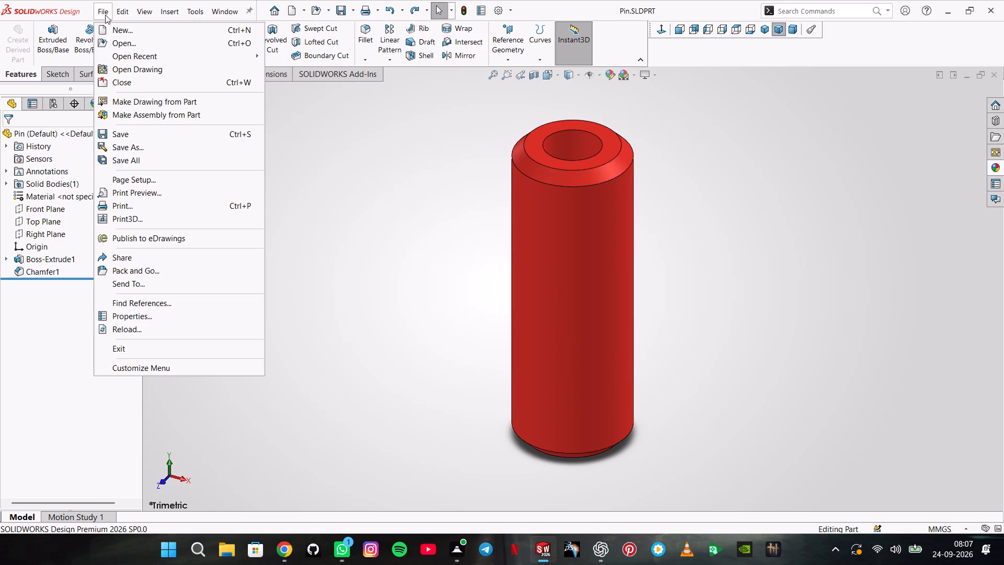
{"action": "left_click", "coordinate": [114, 28]}
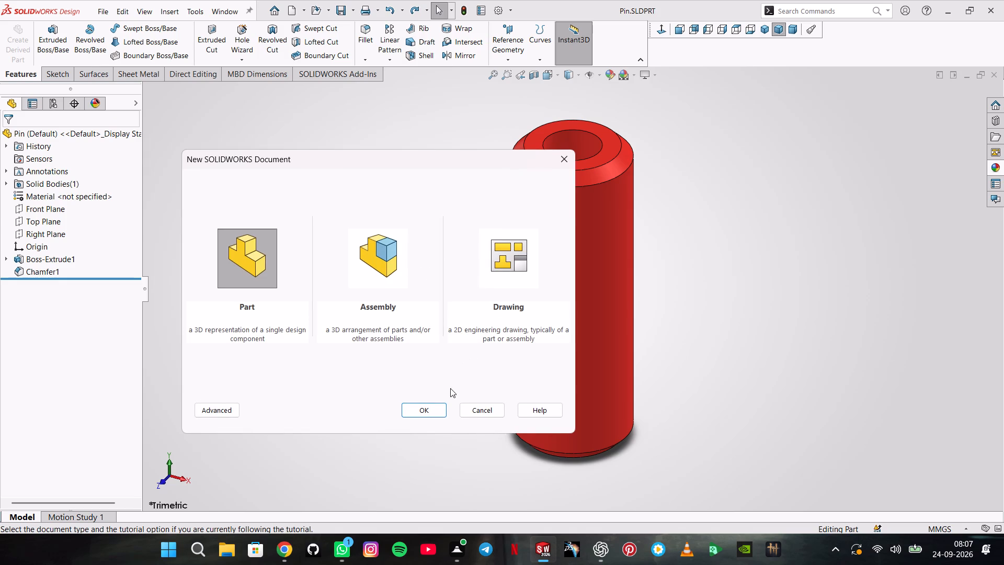
{"action": "left_click", "coordinate": [443, 405]}
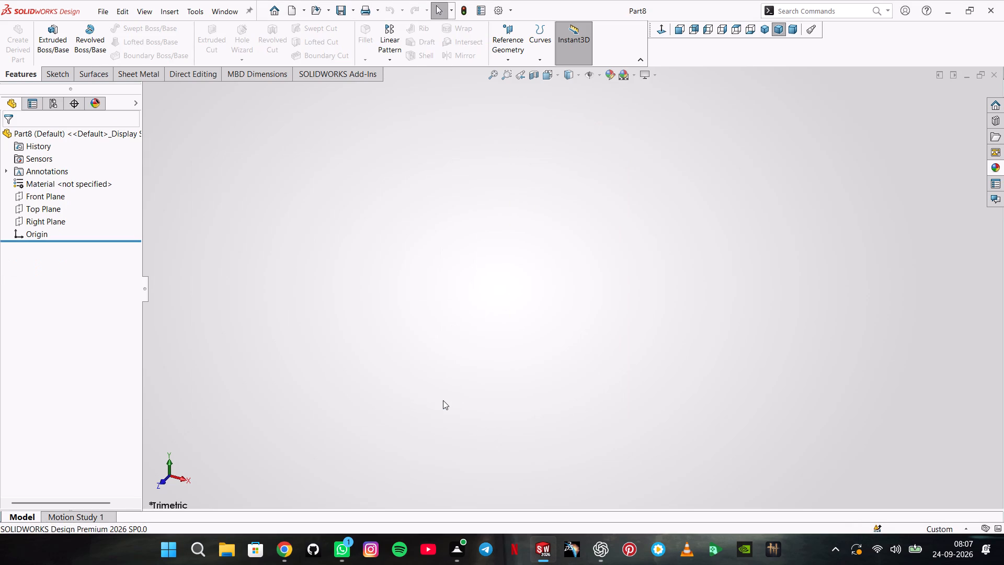
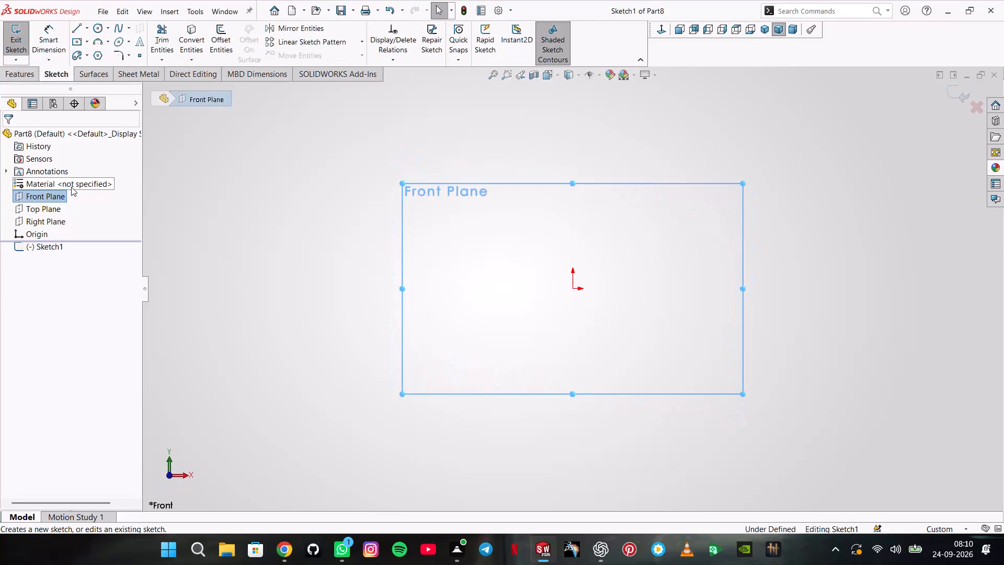
Sketch a closed L-shaped profile from the origin, about 76 mm wide along the top and 85 mm tall on the outer side.
{"action": "left_click", "coordinate": [81, 29]}
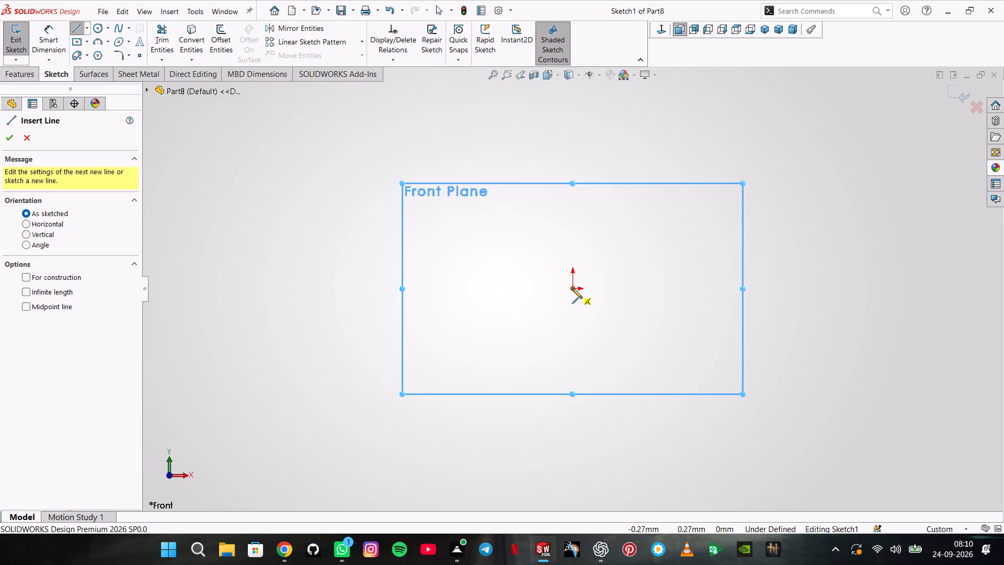
{"action": "left_click", "coordinate": [572, 289]}
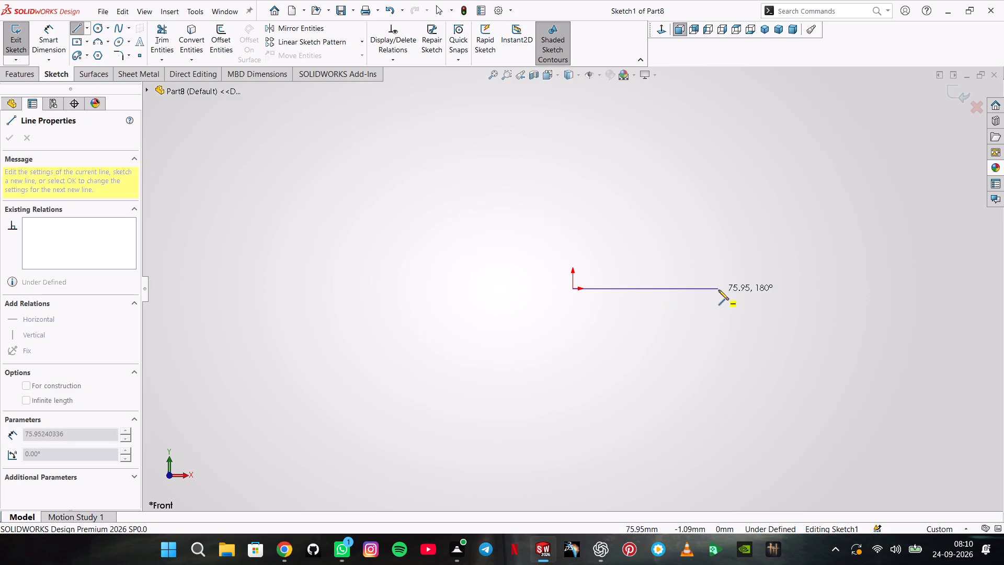
{"action": "left_click", "coordinate": [718, 290]}
{"action": "left_click", "coordinate": [719, 452]}
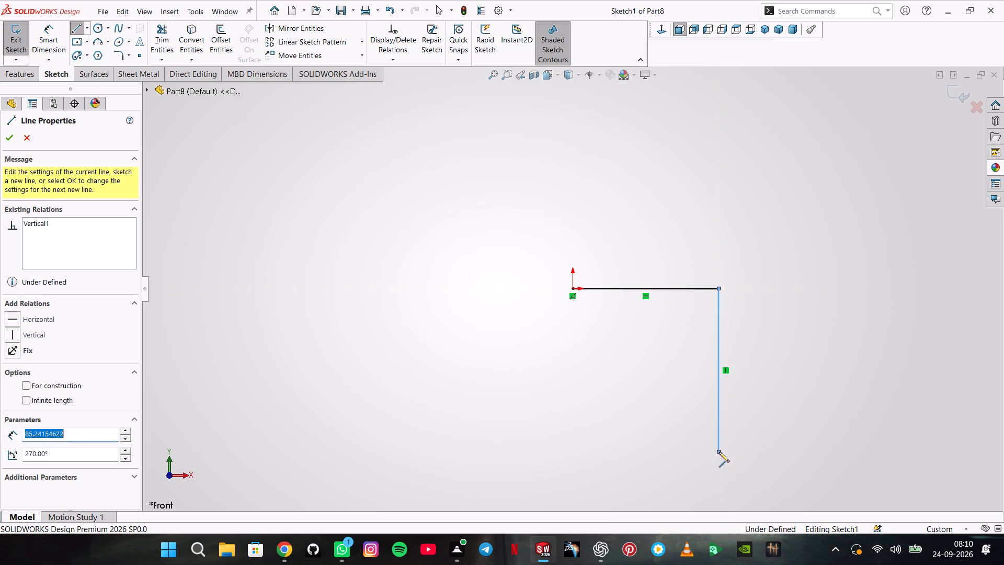
{"action": "left_click", "coordinate": [686, 452]}
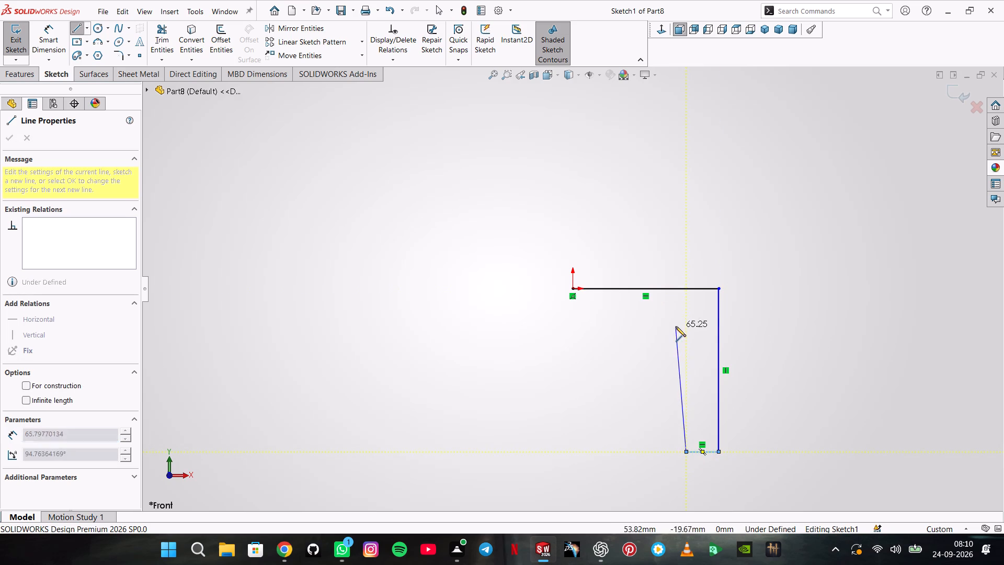
{"action": "left_click", "coordinate": [685, 327]}
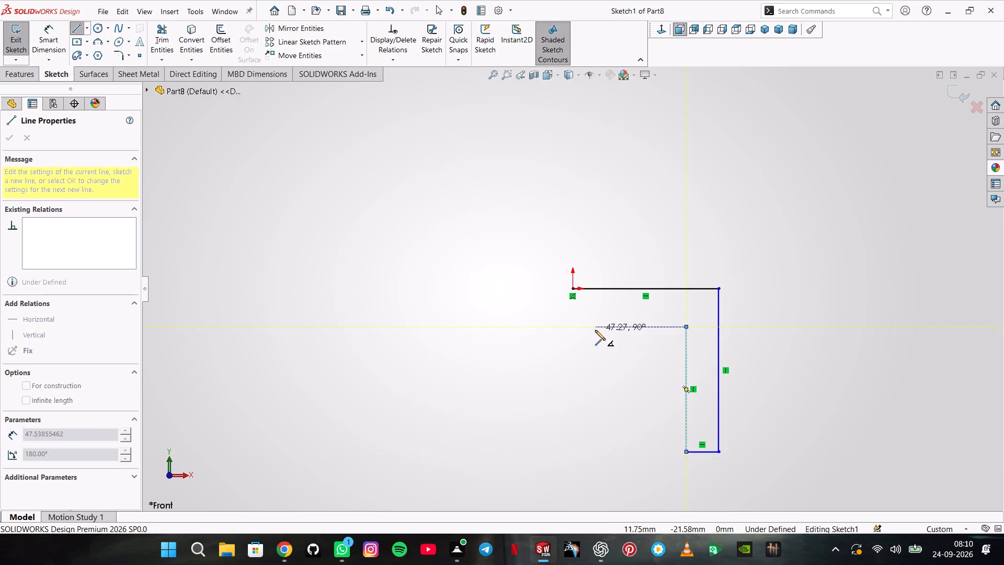
{"action": "left_click", "coordinate": [572, 327]}
{"action": "left_click", "coordinate": [573, 289]}
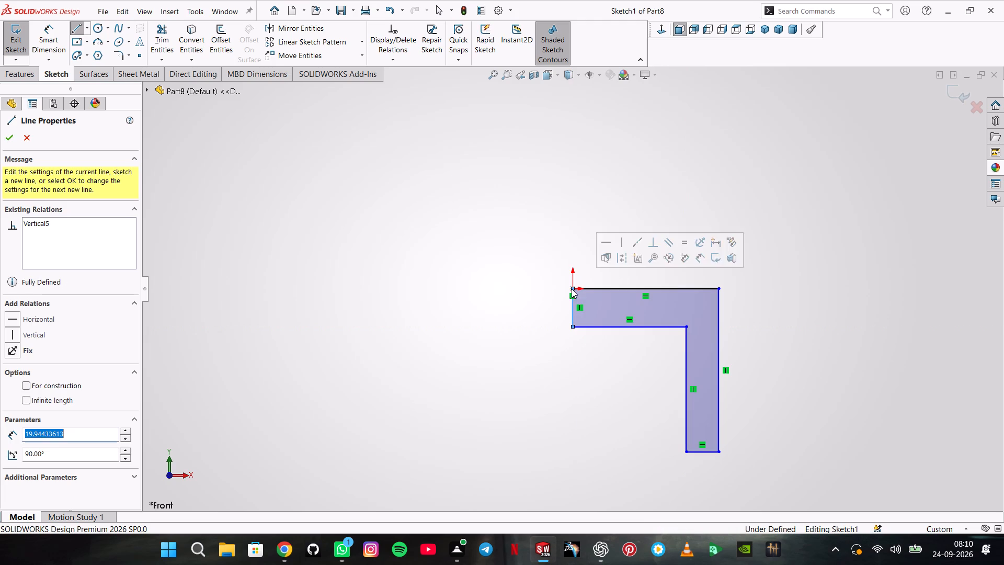
Dimension the L-profile's overall size: 63.50 mm for the top edge and 81.28 mm for the outer vertical edge.
{"action": "left_click", "coordinate": [52, 29]}
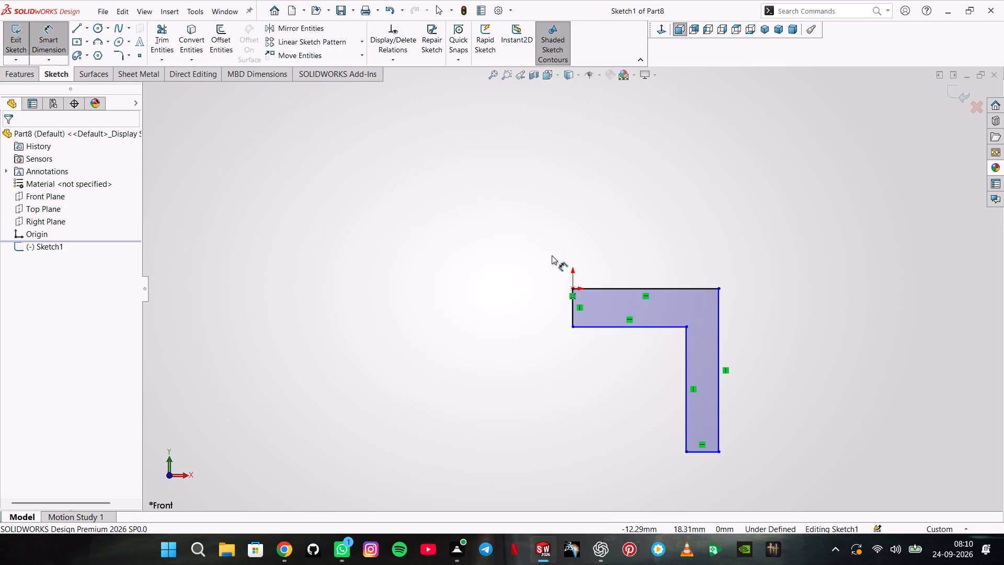
{"action": "left_click", "coordinate": [597, 291]}
{"action": "left_click", "coordinate": [601, 233]}
{"action": "type", "text": "63.50"}
{"action": "key", "text": "Return"}
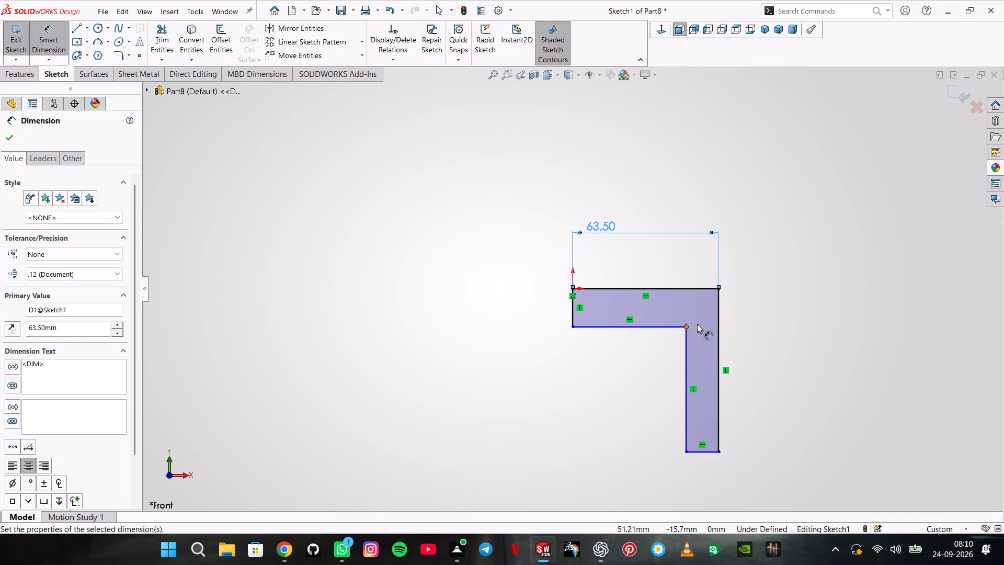
{"action": "left_click", "coordinate": [717, 320]}
{"action": "left_click", "coordinate": [756, 316]}
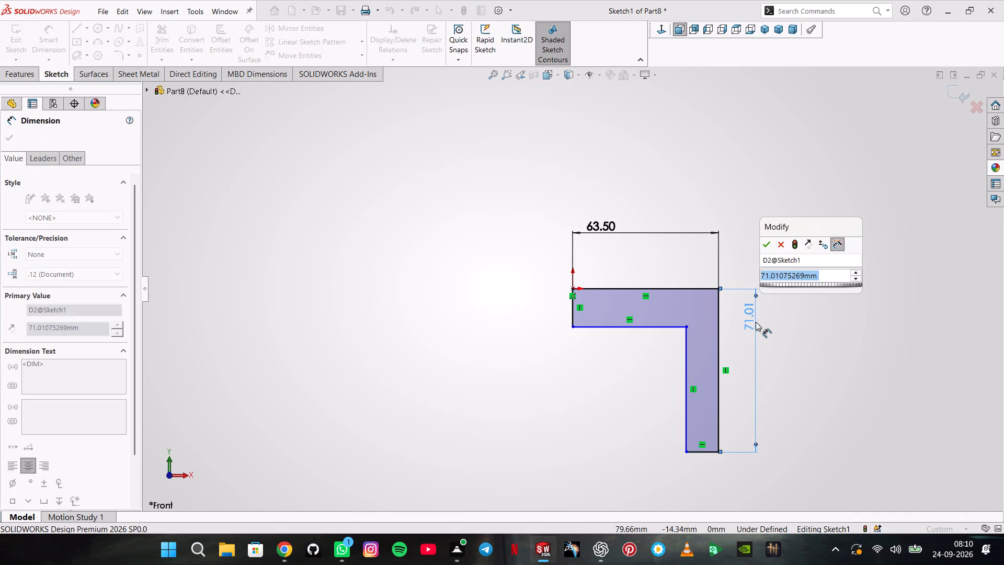
{"action": "type", "text": "81.28"}
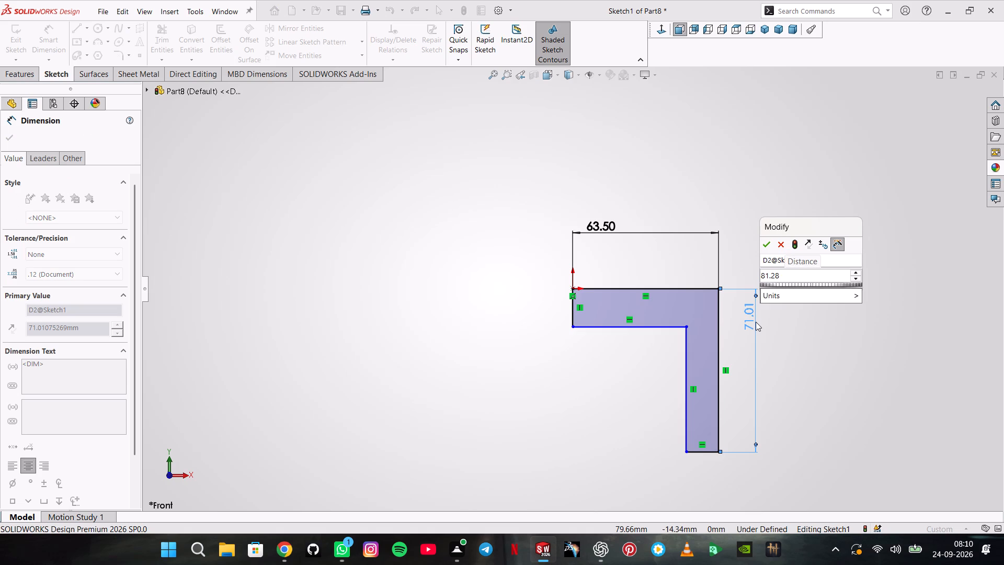
{"action": "key", "text": "Return"}
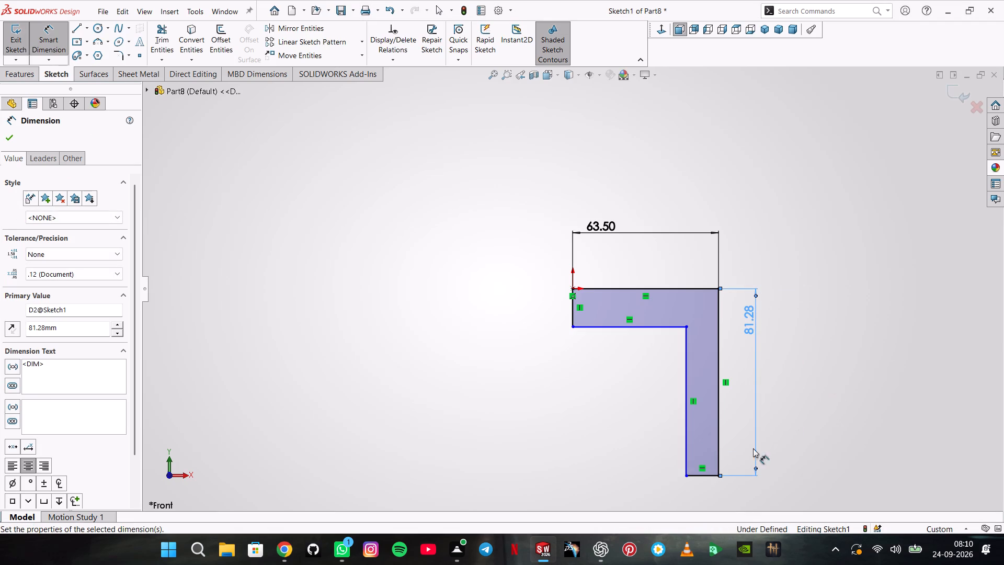
Dimension the L-profile's thicknesses: 6.35 mm for the vertical leg's bottom edge and 19 mm for the short edge at the origin.
{"action": "left_click", "coordinate": [706, 477]}
{"action": "left_click", "coordinate": [706, 503]}
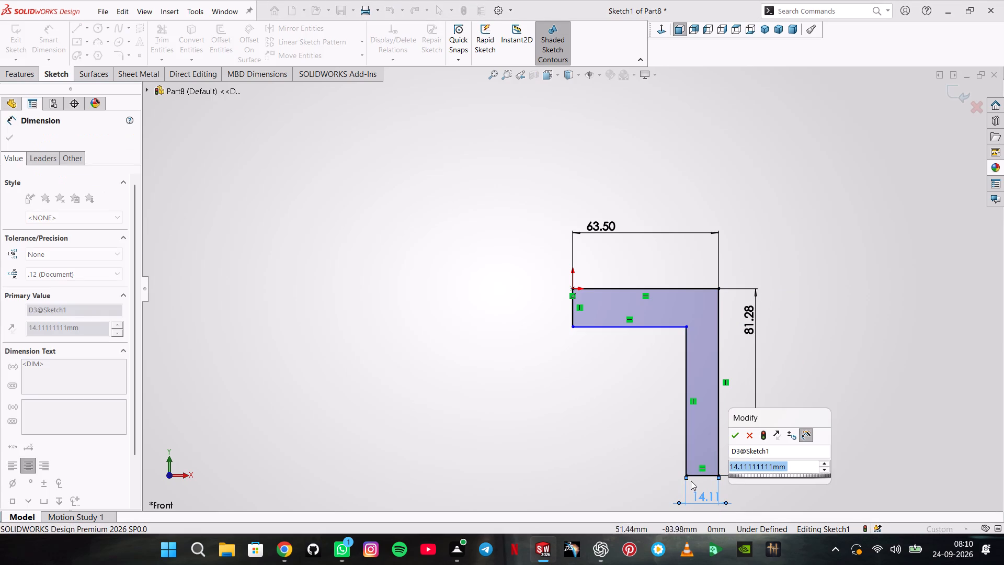
{"action": "type", "text": "6.35"}
{"action": "key", "text": "Return"}
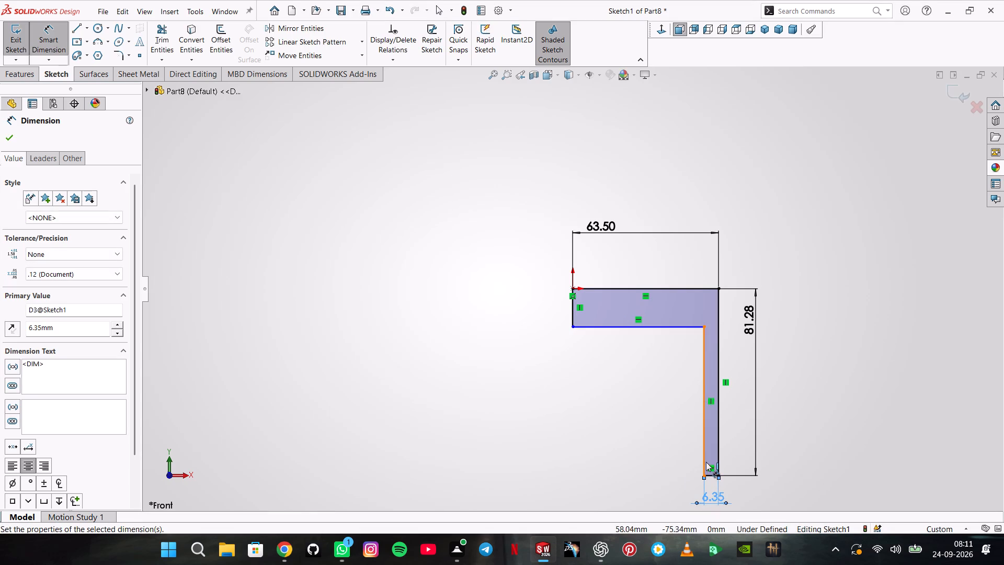
{"action": "left_click", "coordinate": [570, 313]}
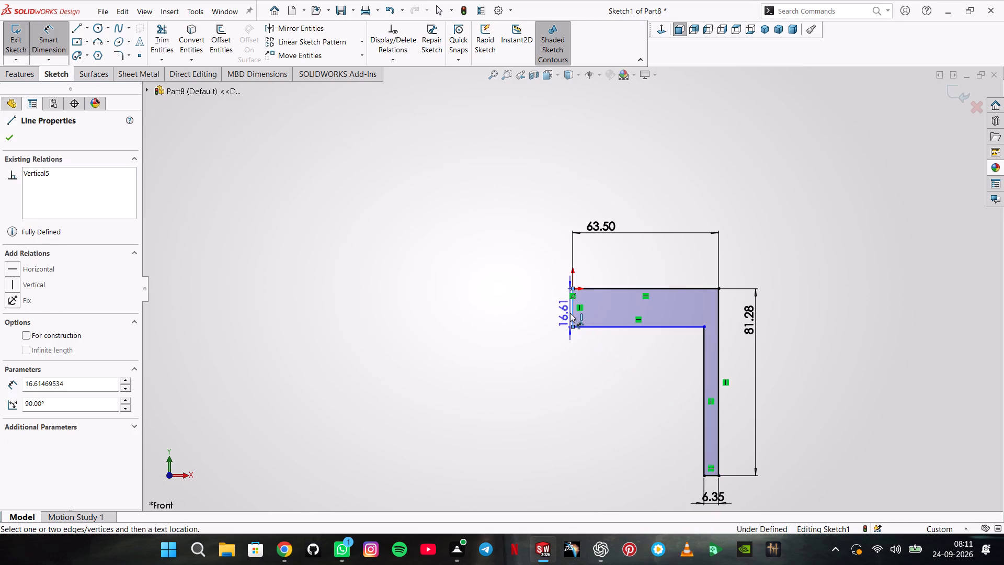
{"action": "left_click", "coordinate": [534, 300]}
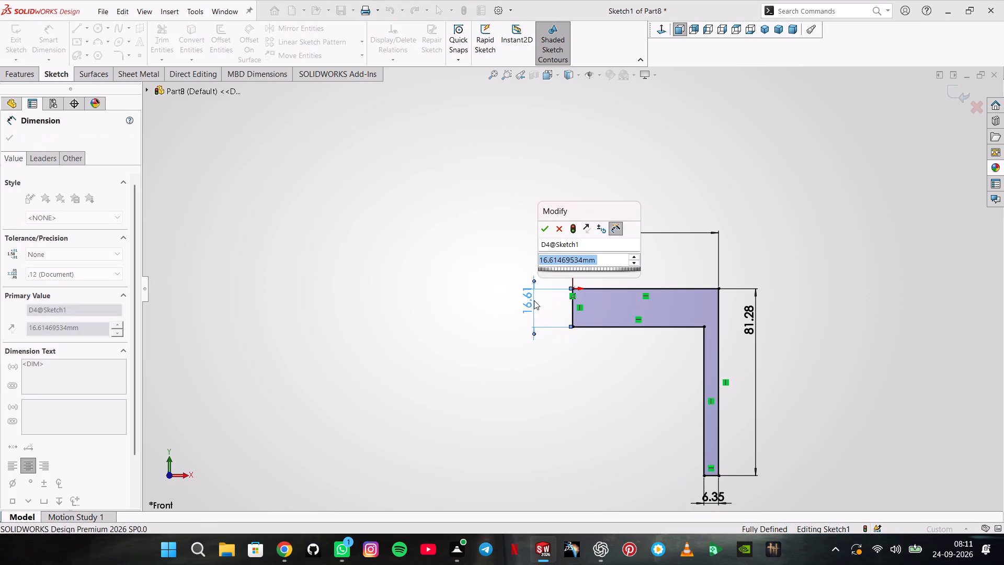
{"action": "type", "text": "19"}
{"action": "key", "text": "Return"}
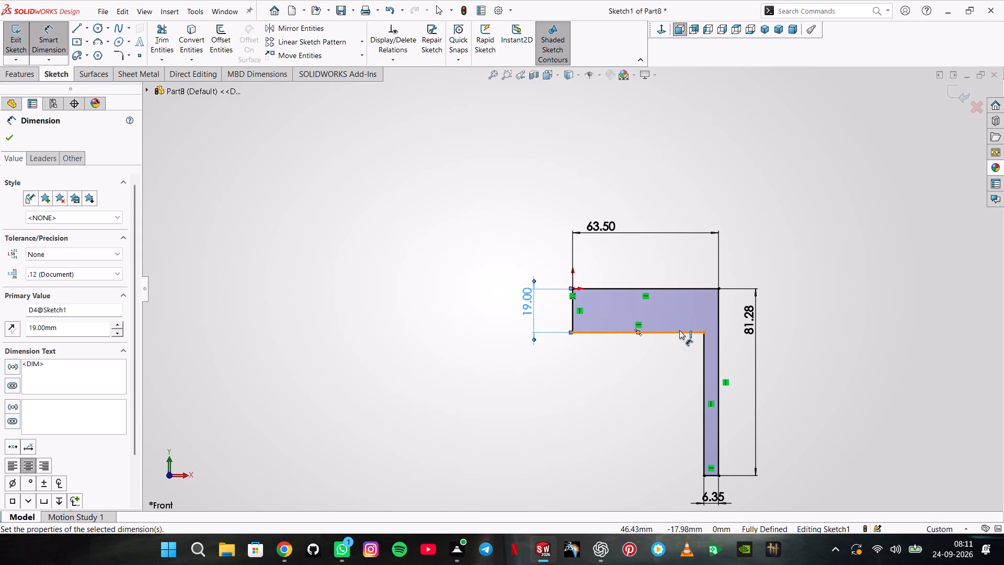
Revolve the L-profile 360 degrees about its short vertical edge at the origin into a hollow cup.
{"action": "left_click", "coordinate": [36, 70]}
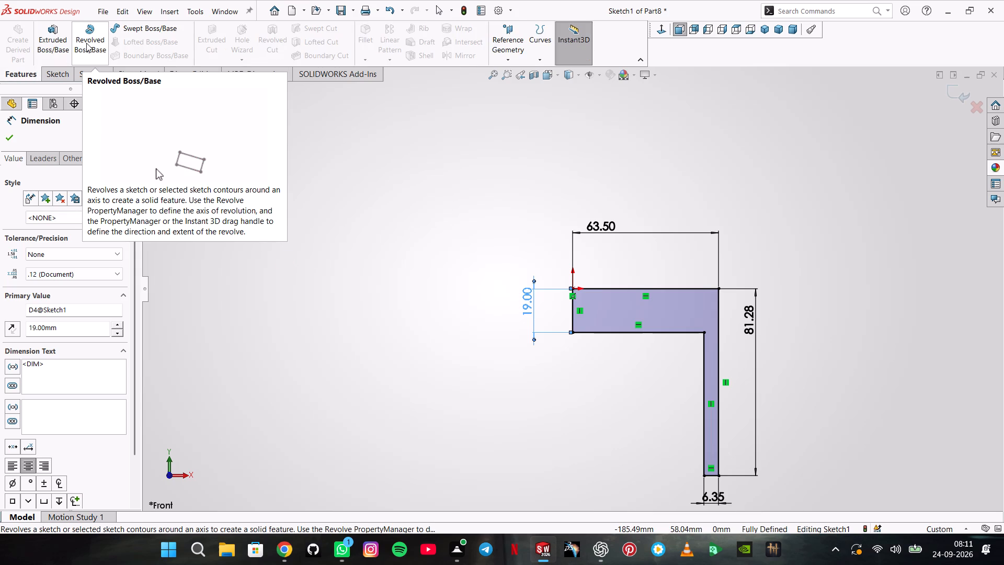
{"action": "left_click", "coordinate": [86, 43]}
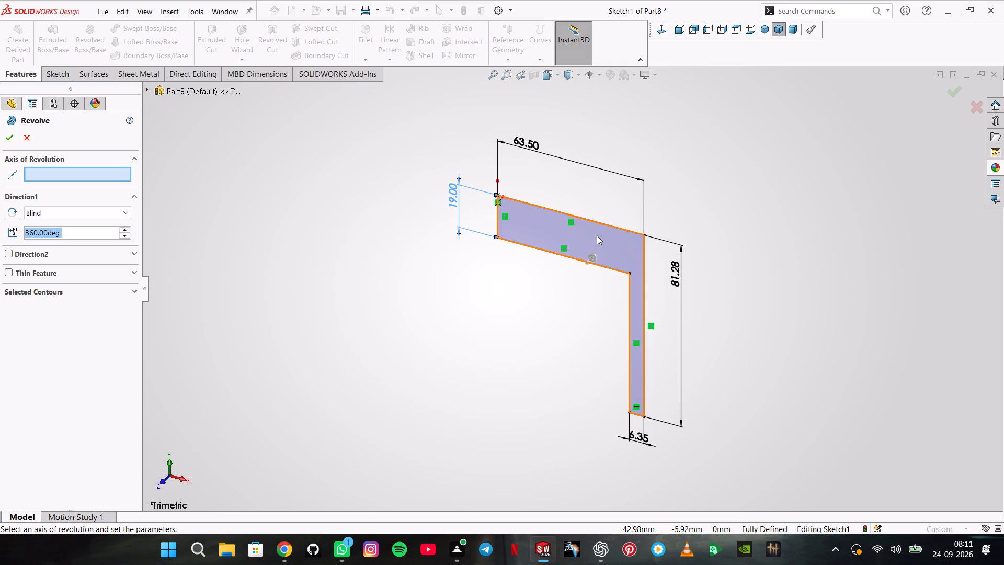
{"action": "left_click", "coordinate": [497, 217]}
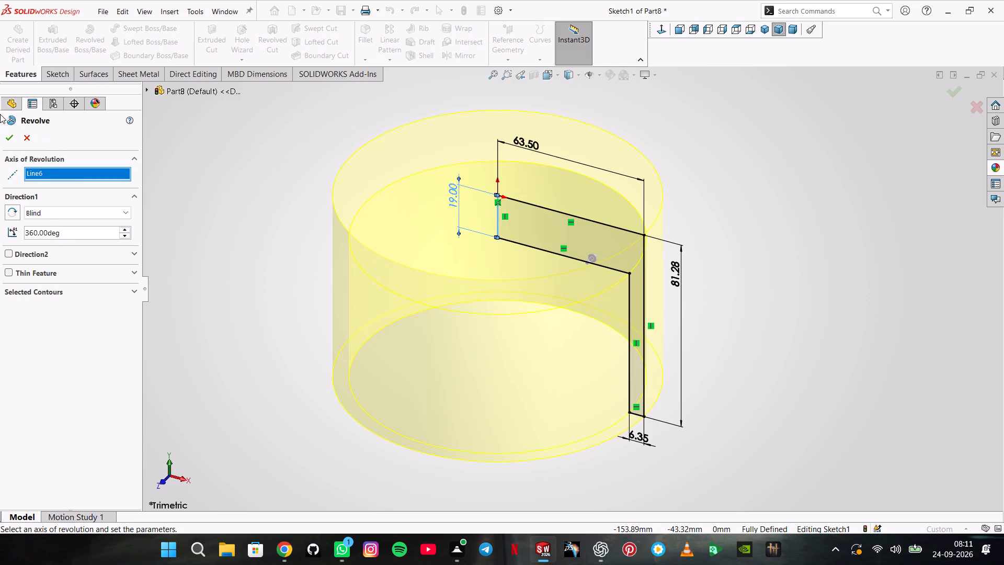
{"action": "key", "text": "Return"}
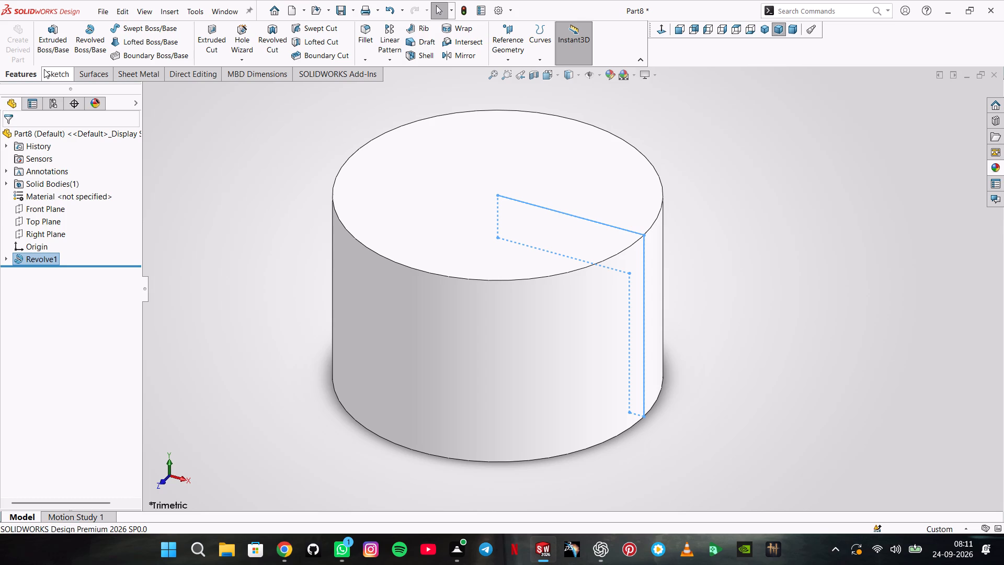
Cycle through the display scenes for the revolved part.
{"action": "left_click", "coordinate": [627, 73]}
{"action": "left_click", "coordinate": [627, 73]}
{"action": "left_click", "coordinate": [627, 73]}
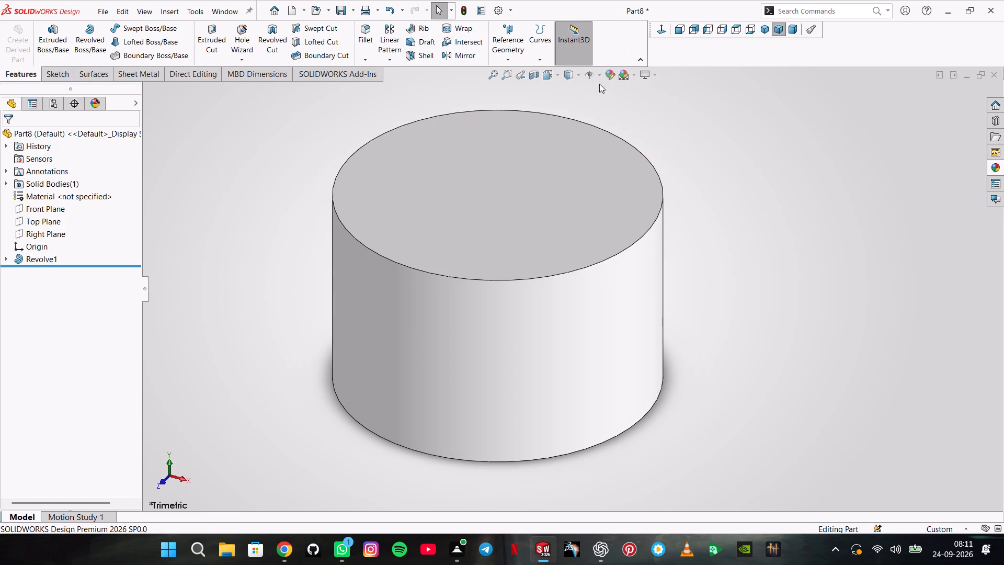
{"action": "left_click", "coordinate": [622, 74]}
{"action": "left_click", "coordinate": [307, 155]}
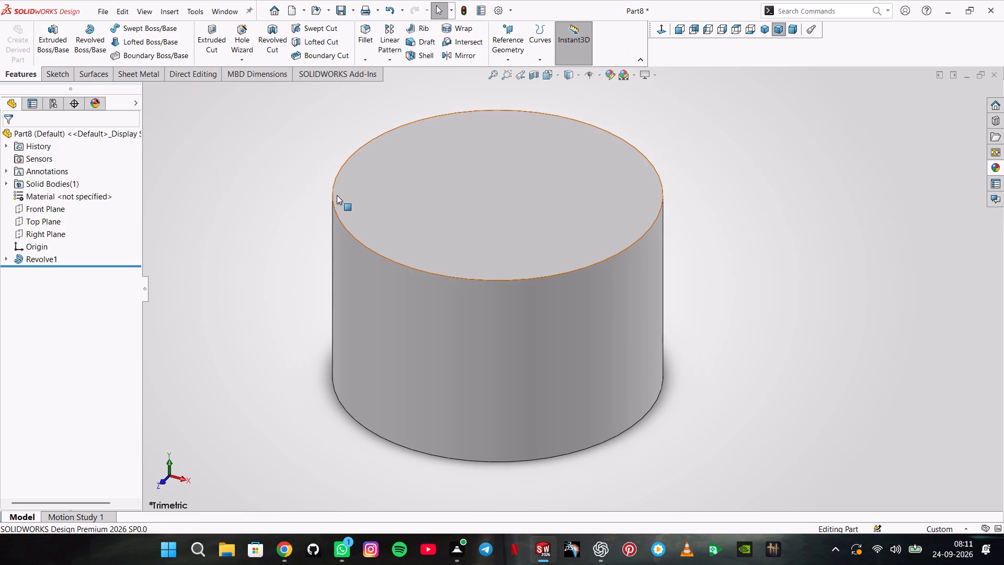
Apply a planar section view through the Front Plane with a 0 mm offset.
{"action": "left_click", "coordinate": [532, 77]}
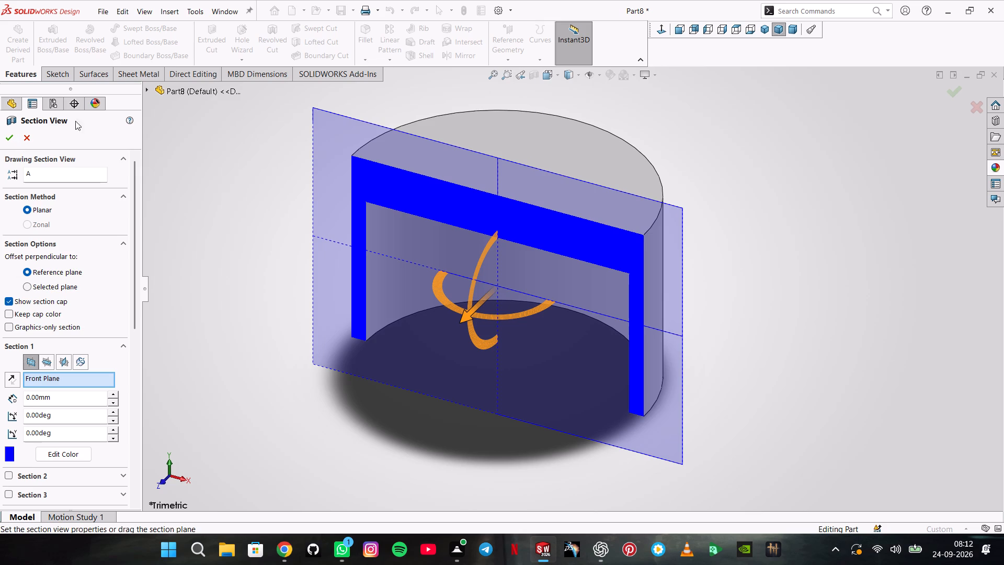
{"action": "left_click", "coordinate": [150, 91]}
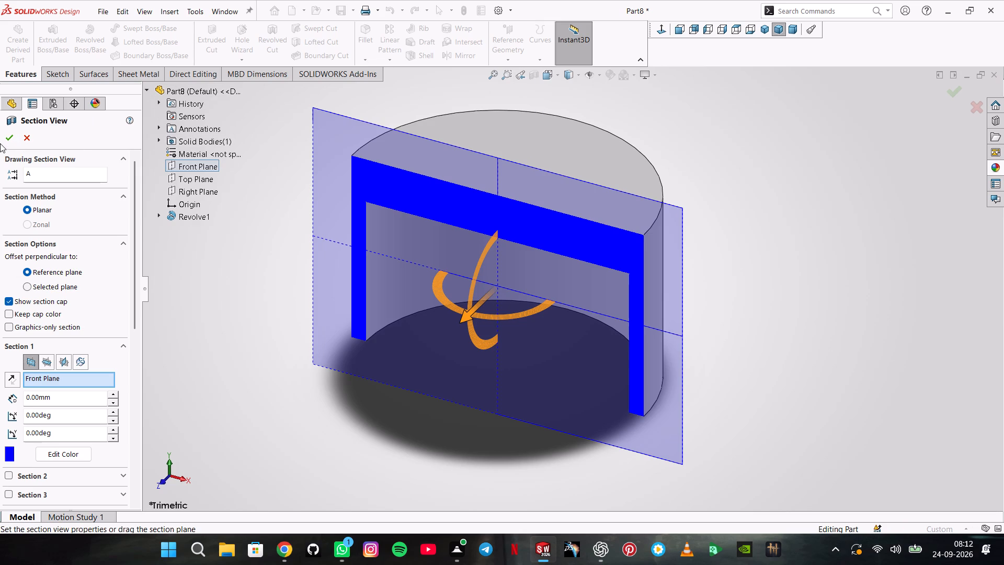
{"action": "left_click", "coordinate": [9, 139]}
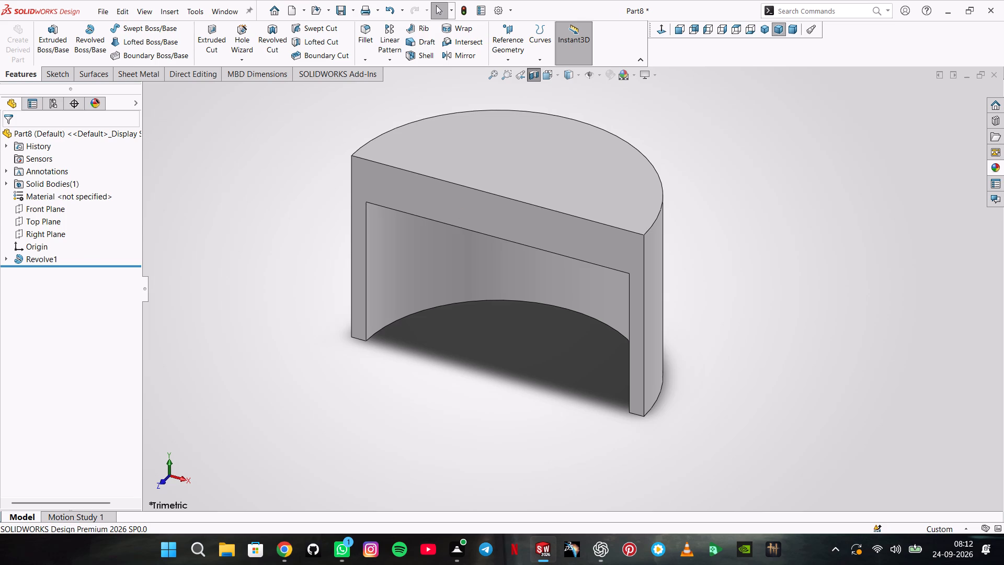
Sketch a small corner rectangle about 4.3 mm high on the Front Plane, inside the thick top wall near its positive-X outer edge.
{"action": "left_click", "coordinate": [58, 205]}
{"action": "left_click", "coordinate": [69, 192]}
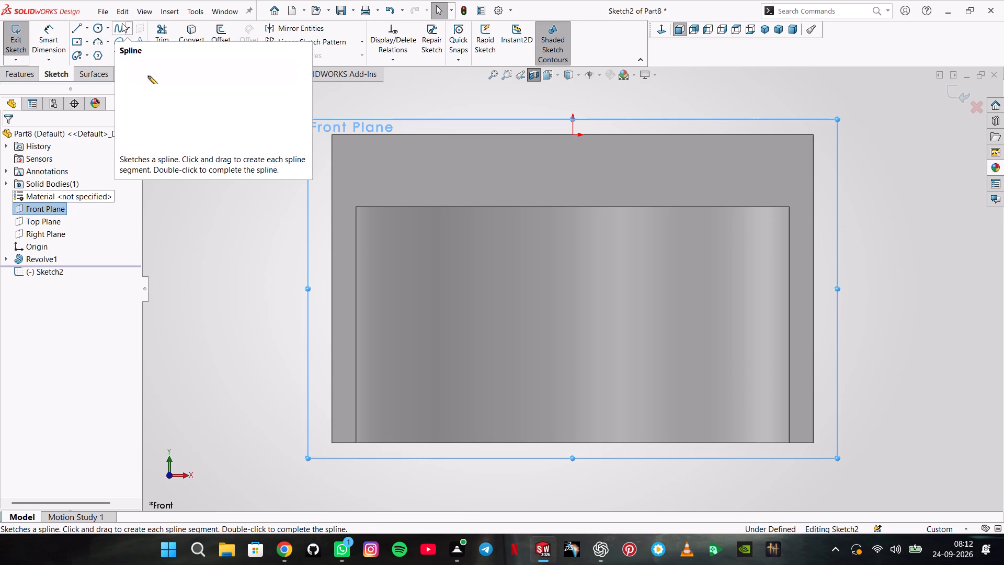
{"action": "left_click", "coordinate": [74, 27]}
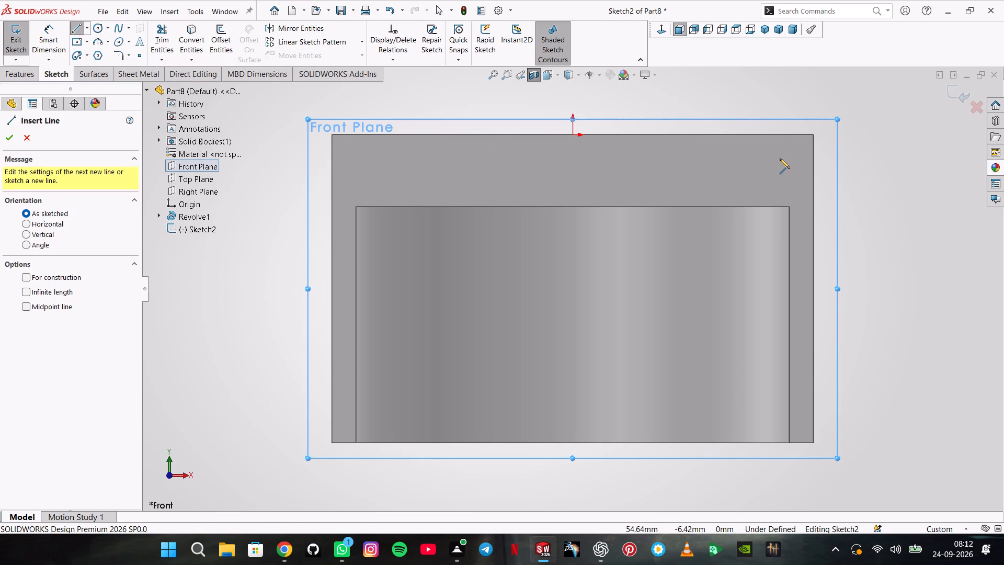
{"action": "left_click", "coordinate": [89, 38]}
{"action": "left_click", "coordinate": [91, 53]}
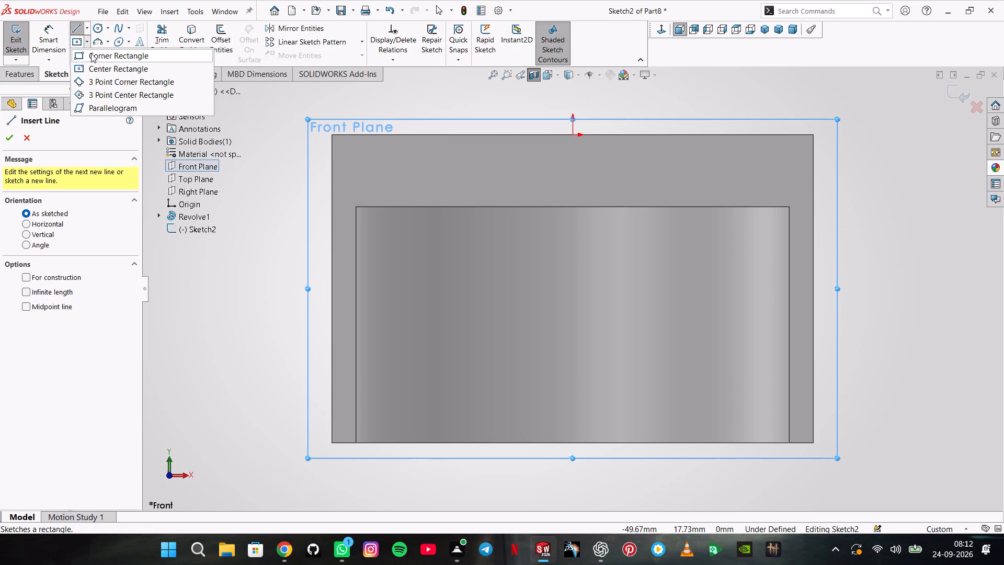
{"action": "left_click", "coordinate": [802, 157]}
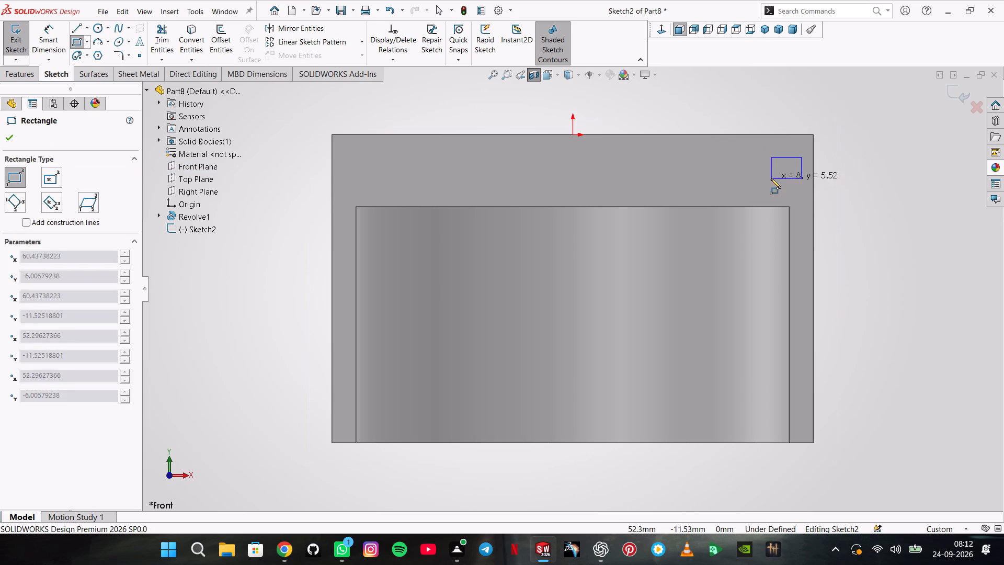
{"action": "left_click", "coordinate": [766, 174]}
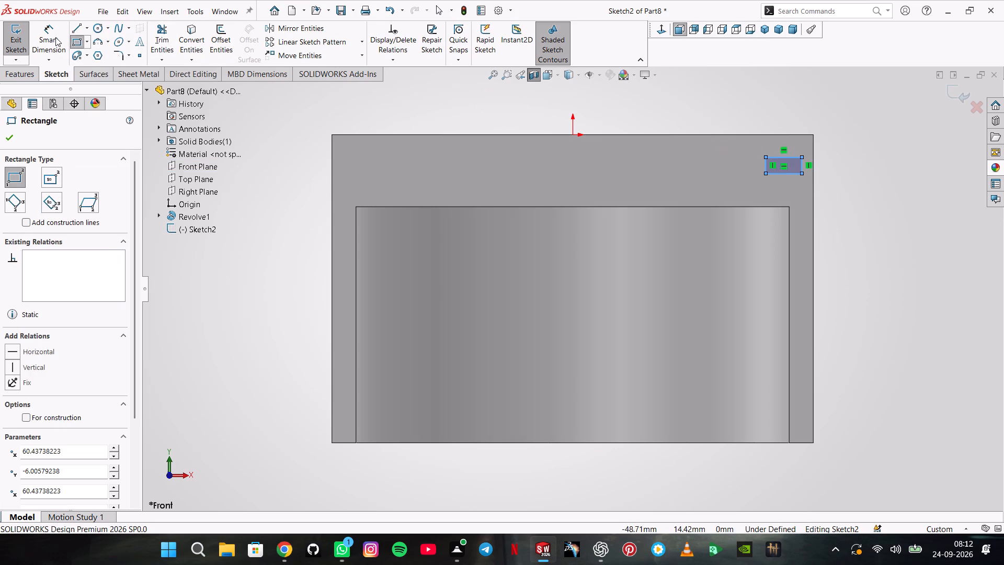
Dimension the rectangle's upper edge 7.62 mm below the part's top edge.
{"action": "left_click", "coordinate": [55, 37]}
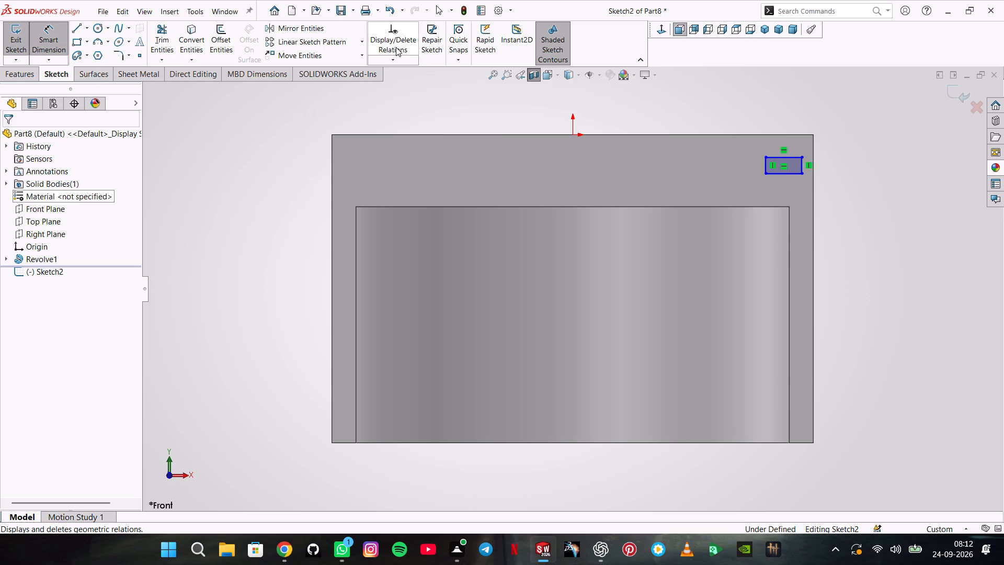
{"action": "left_click", "coordinate": [797, 156]}
{"action": "left_click", "coordinate": [796, 135]}
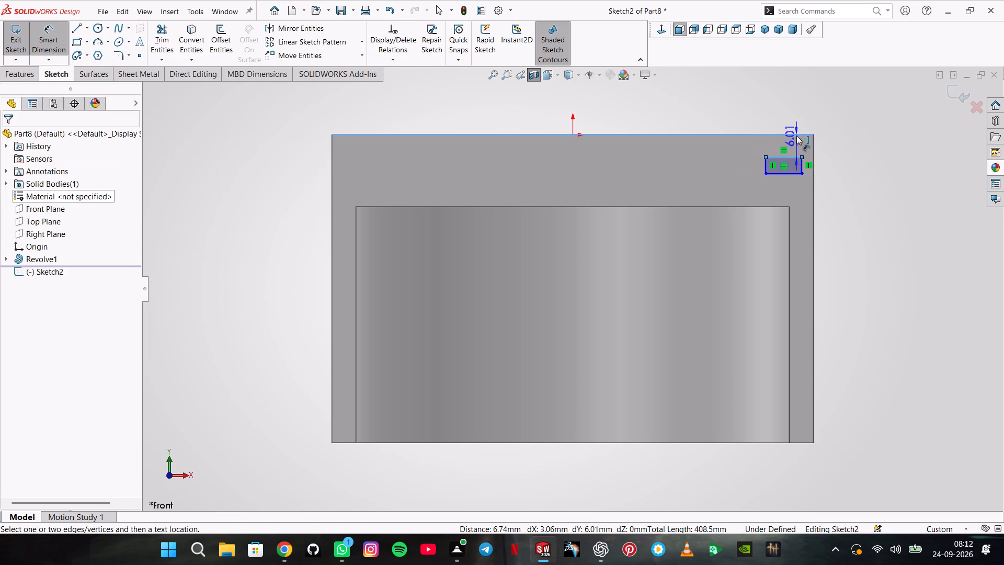
{"action": "left_click", "coordinate": [851, 146]}
{"action": "type", "text": "7.62"}
{"action": "key", "text": "Return"}
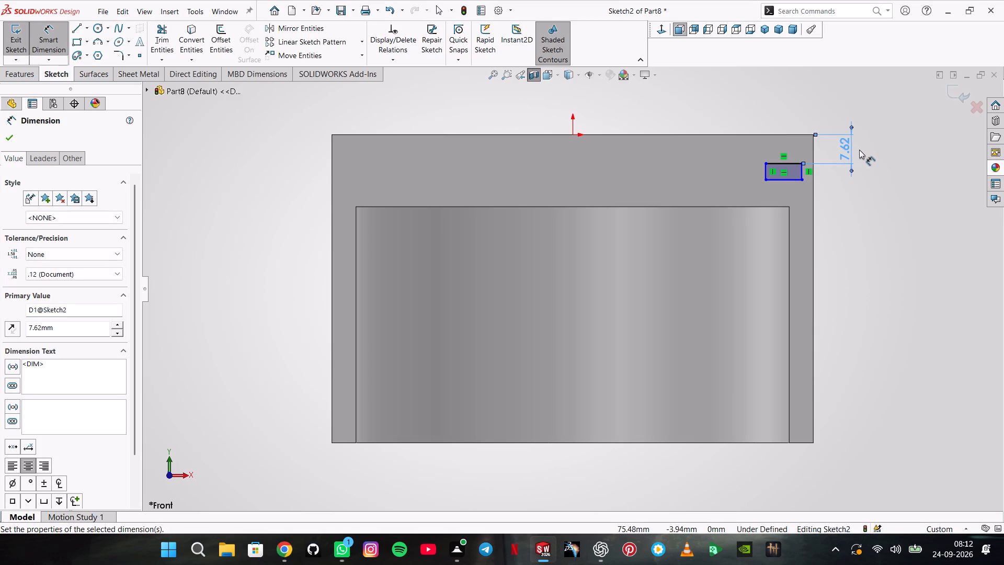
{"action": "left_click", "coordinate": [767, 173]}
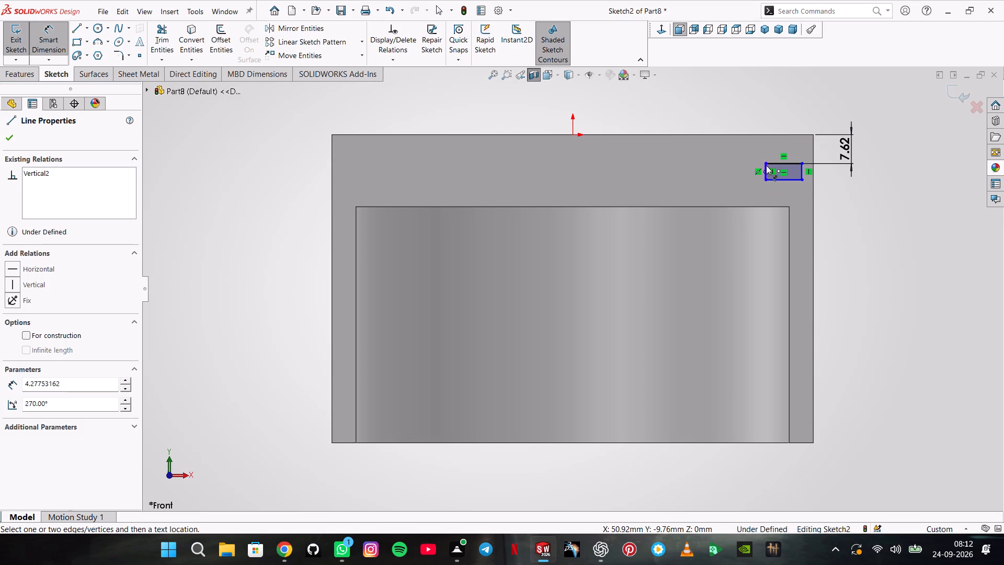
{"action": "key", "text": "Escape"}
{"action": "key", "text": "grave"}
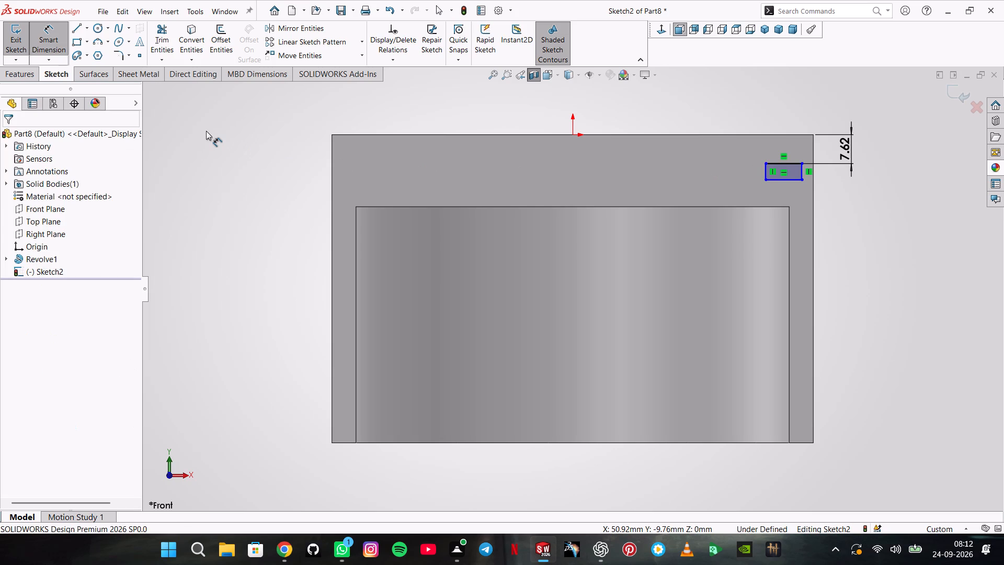
Dimension the small groove rectangle 3.81 mm high and 2.54 mm wide.
{"action": "scroll", "coordinate": [770, 174], "scroll_direction": "down", "scroll_amount": 2}
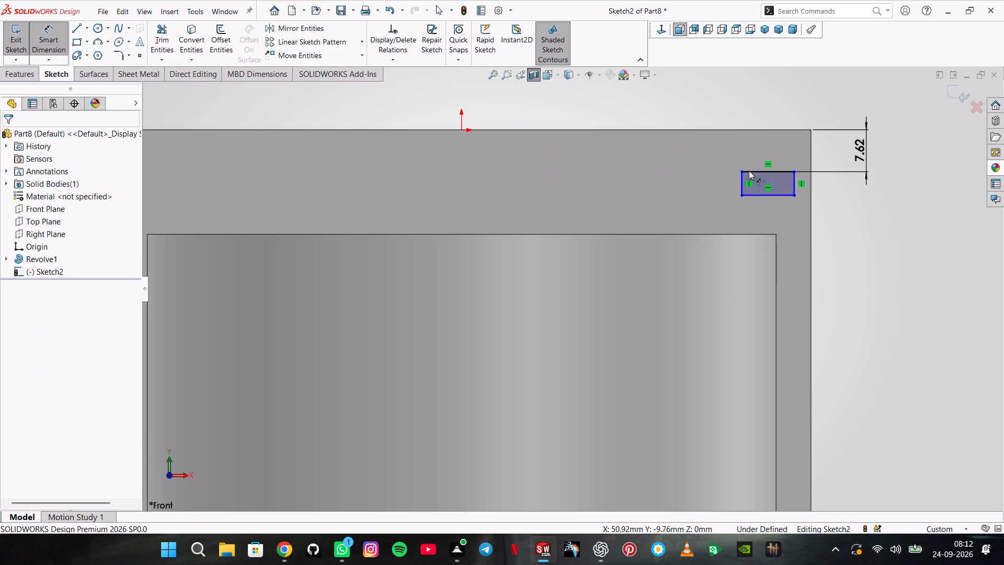
{"action": "left_click", "coordinate": [744, 177]}
{"action": "left_click", "coordinate": [706, 185]}
{"action": "type", "text": "3.81"}
{"action": "key", "text": "Return"}
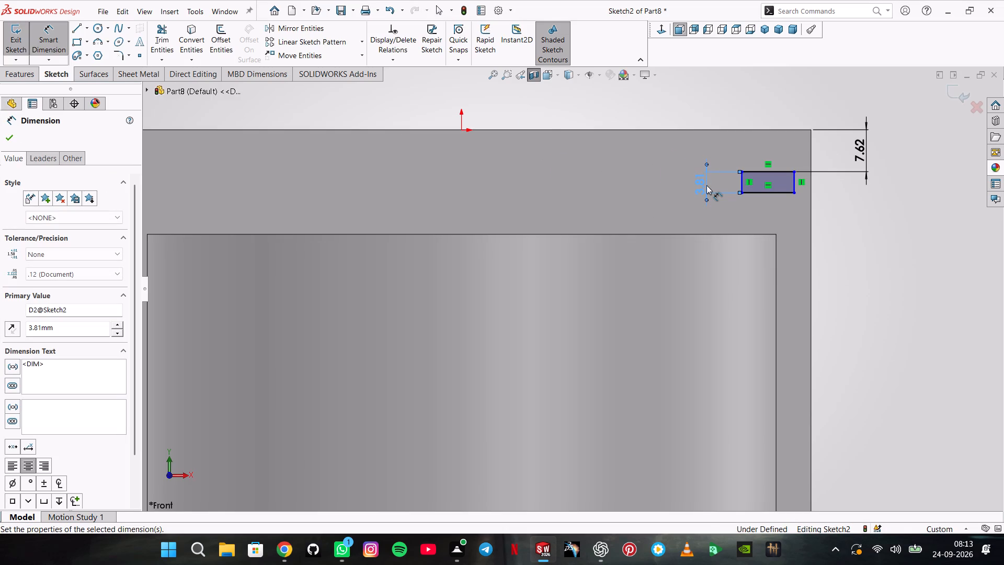
{"action": "left_click", "coordinate": [758, 190]}
{"action": "left_click", "coordinate": [762, 211]}
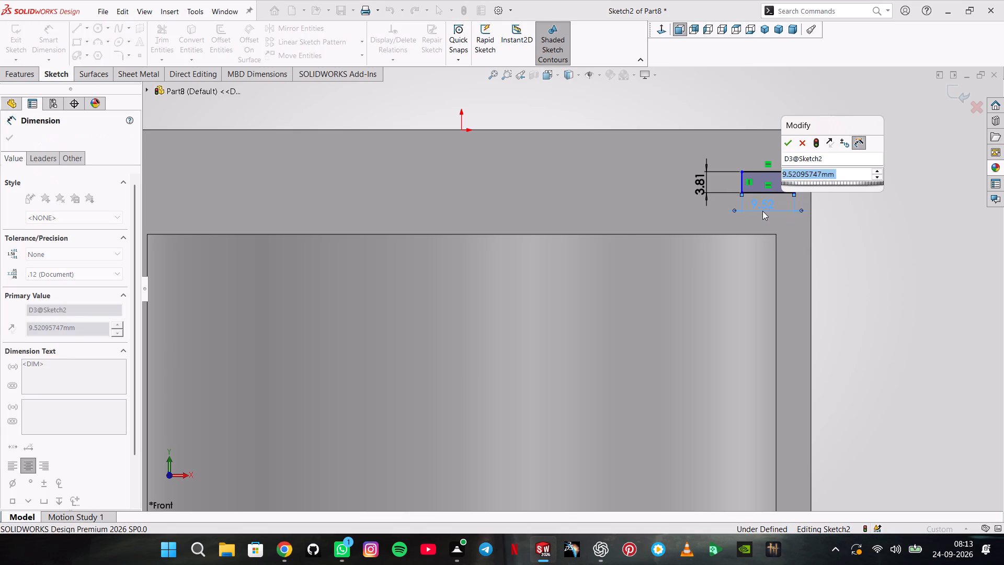
{"action": "type", "text": "2.54"}
{"action": "key", "text": "Return"}
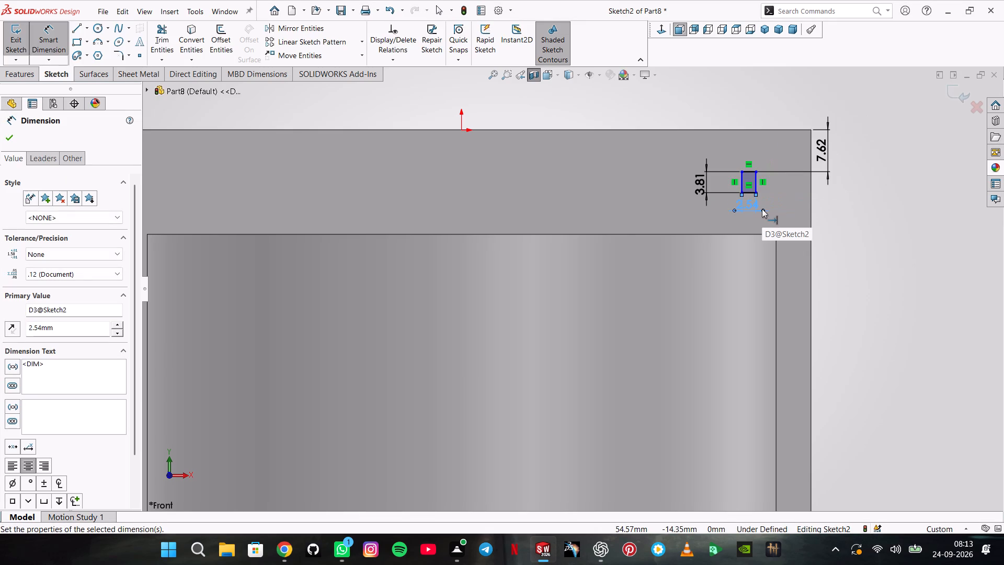
Dimension the rectangle's upper outer corner 63.5 mm horizontally from the origin, placing its outer side on the part's outer edge.
{"action": "left_click", "coordinate": [757, 173]}
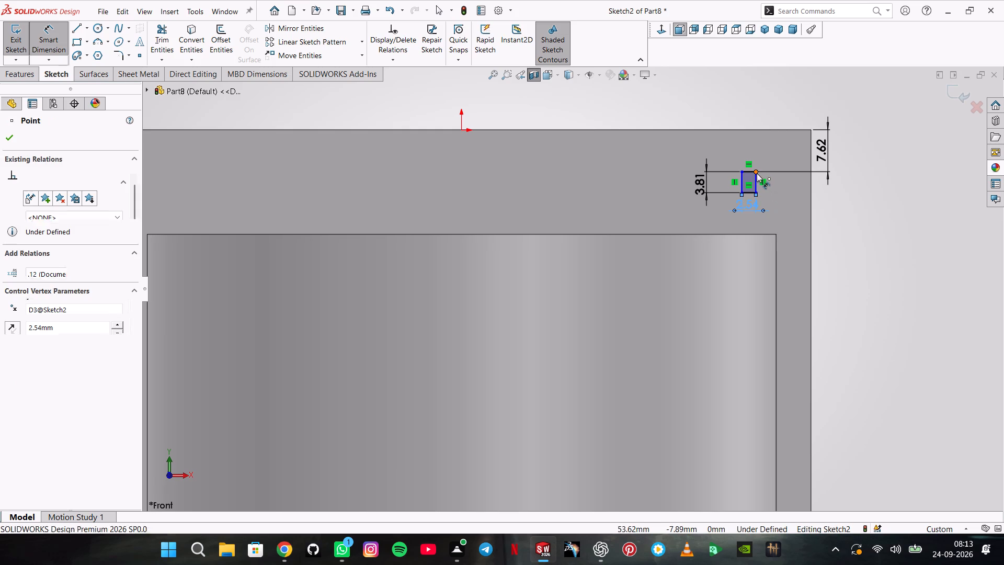
{"action": "left_click", "coordinate": [461, 128]}
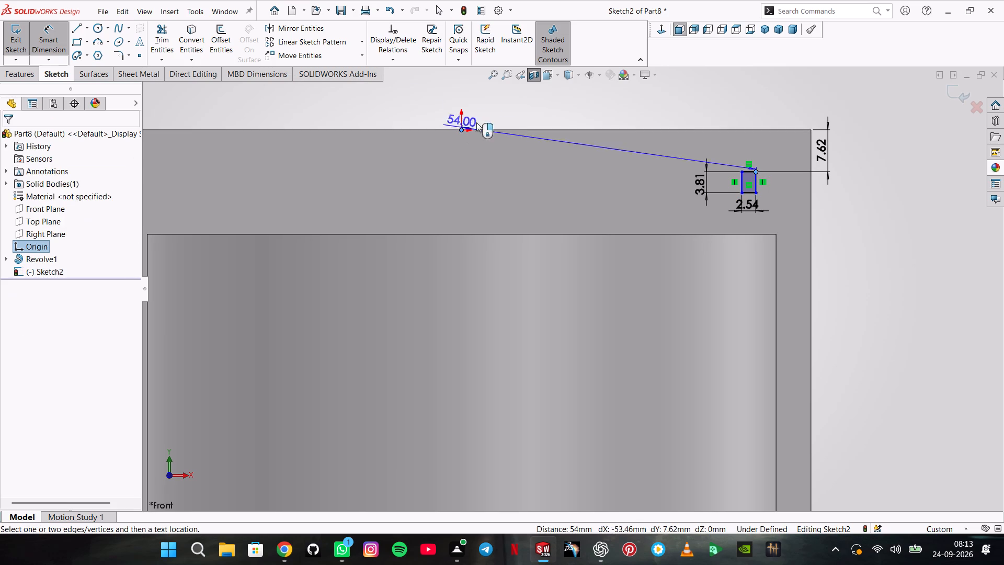
{"action": "left_click", "coordinate": [553, 98]}
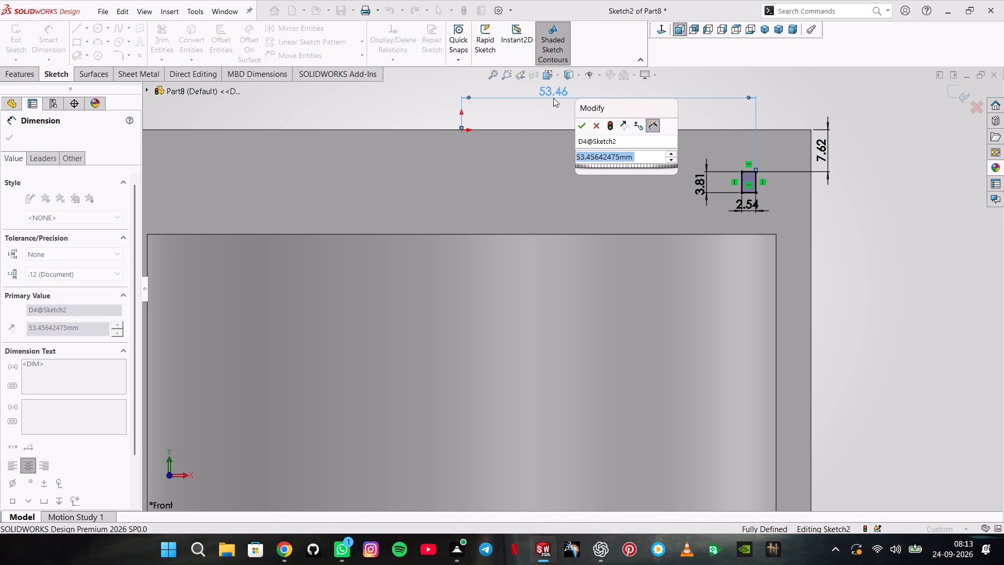
{"action": "key", "text": "BackSpace"}
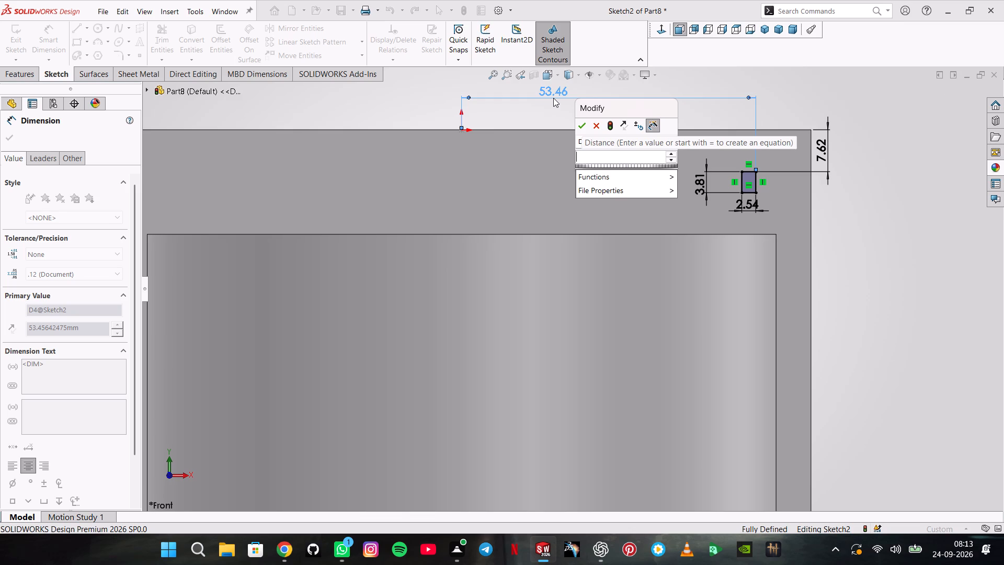
{"action": "type", "text": "63.5"}
{"action": "key", "text": "Return"}
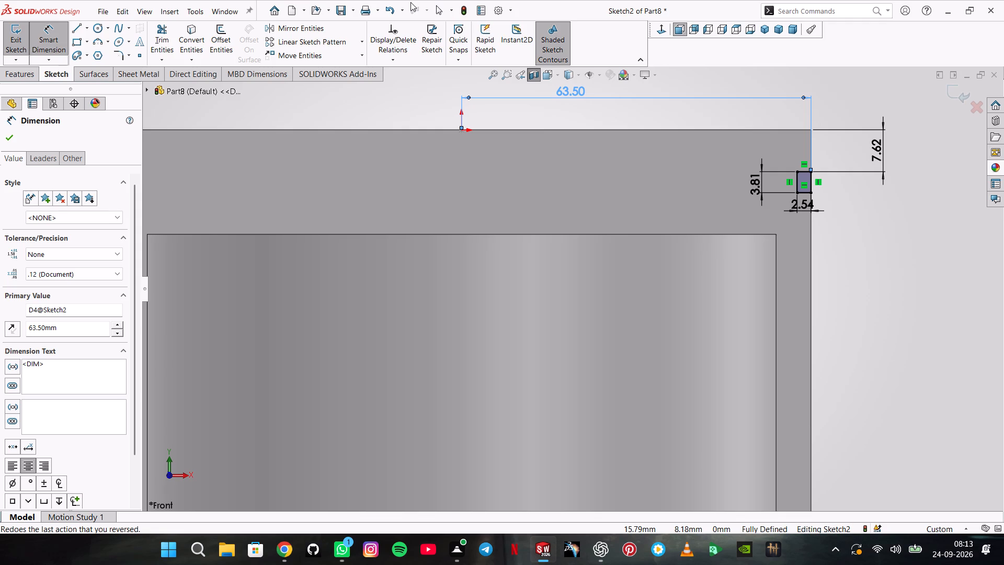
Turn off the section view and exit the groove sketch.
{"action": "left_click", "coordinate": [12, 74]}
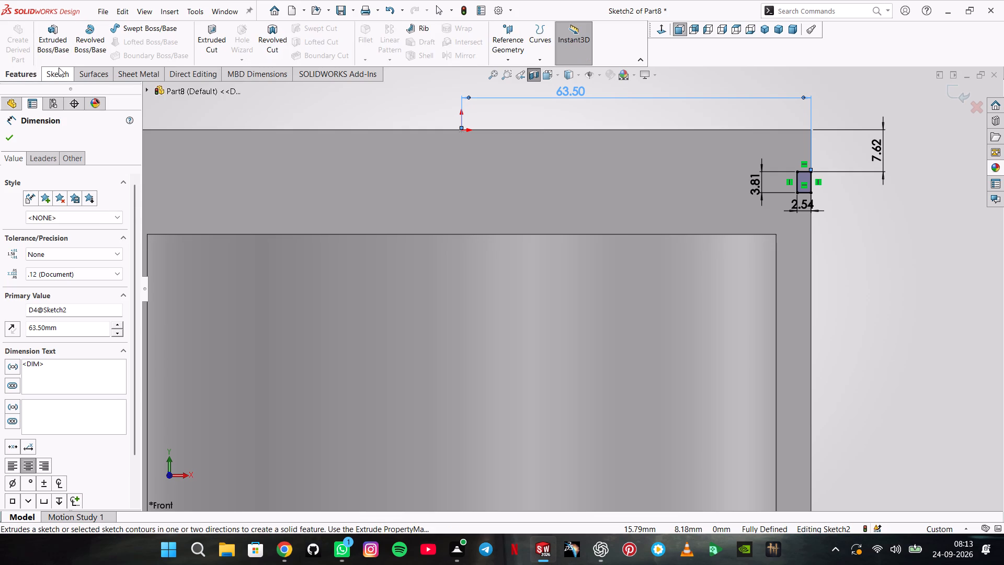
{"action": "left_click", "coordinate": [66, 69]}
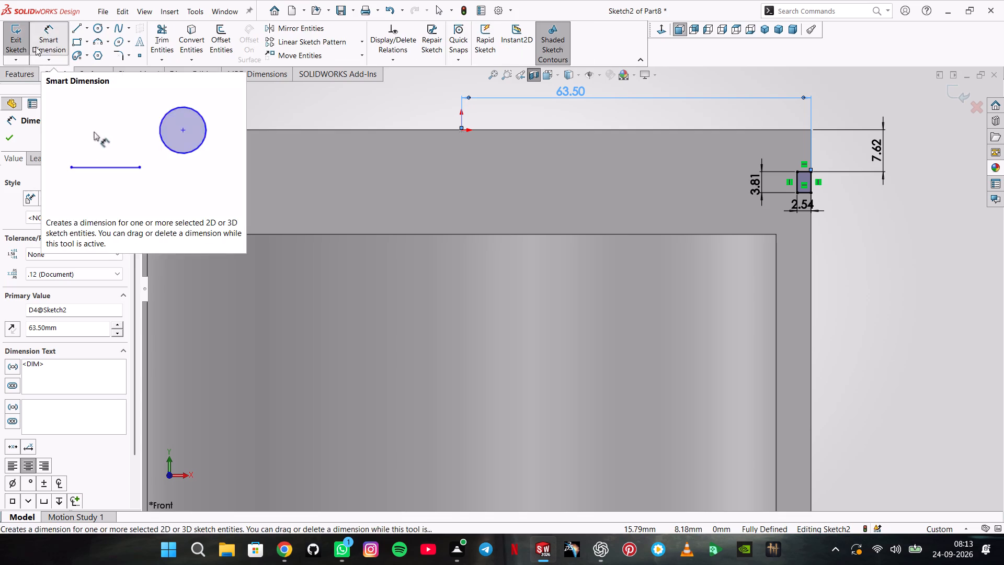
{"action": "left_click", "coordinate": [531, 72]}
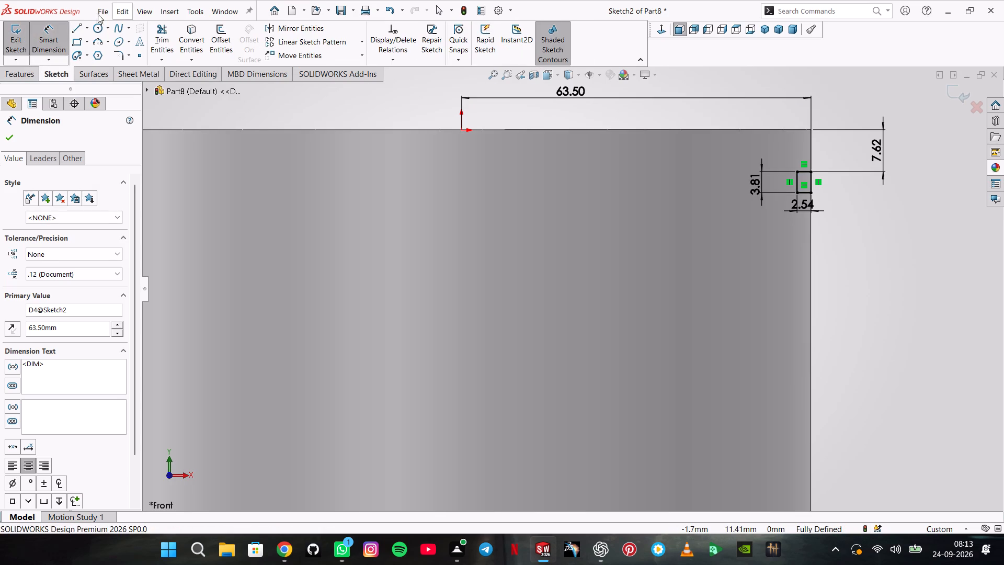
{"action": "left_click", "coordinate": [24, 42]}
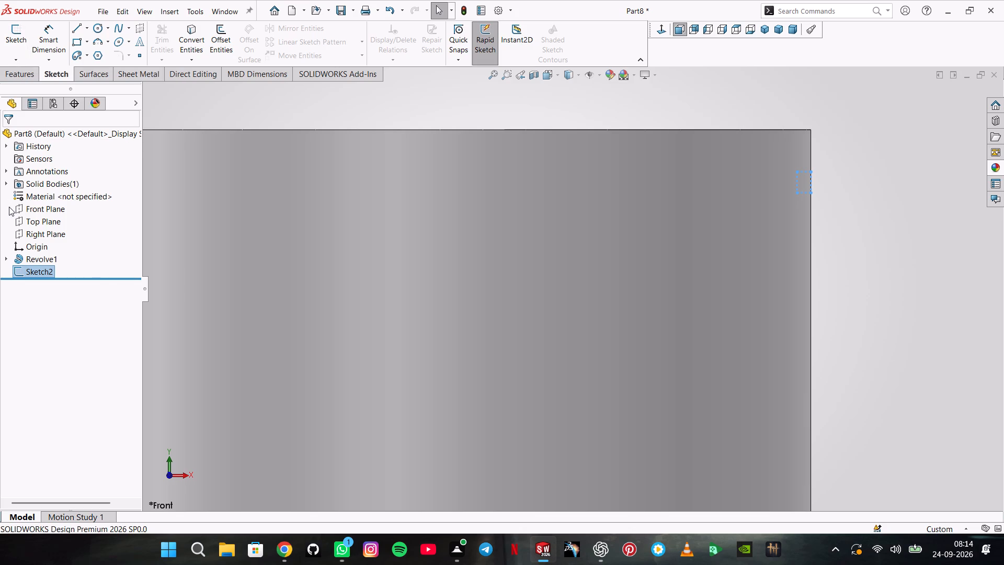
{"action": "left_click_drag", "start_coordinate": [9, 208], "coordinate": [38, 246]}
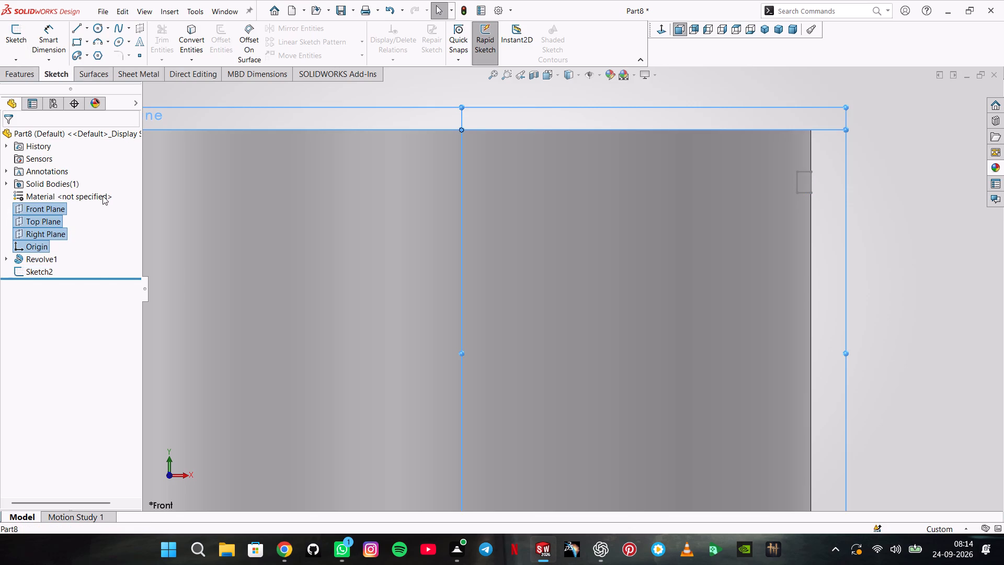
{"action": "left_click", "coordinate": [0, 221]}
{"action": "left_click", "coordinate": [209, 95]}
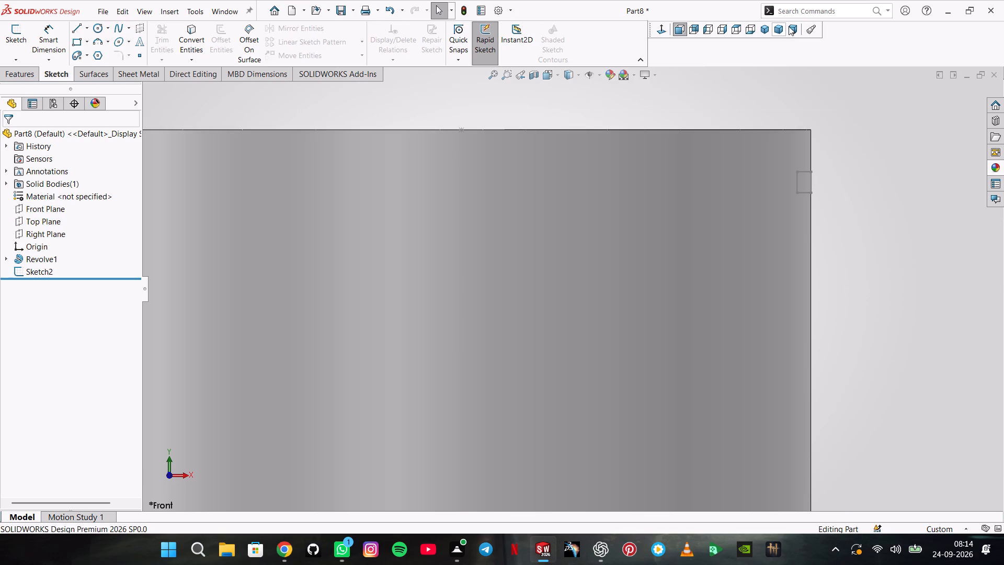
Create a reference axis from the cup's outer cylindrical face, using the Cylindrical/Conical Face option.
{"action": "left_click", "coordinate": [780, 30]}
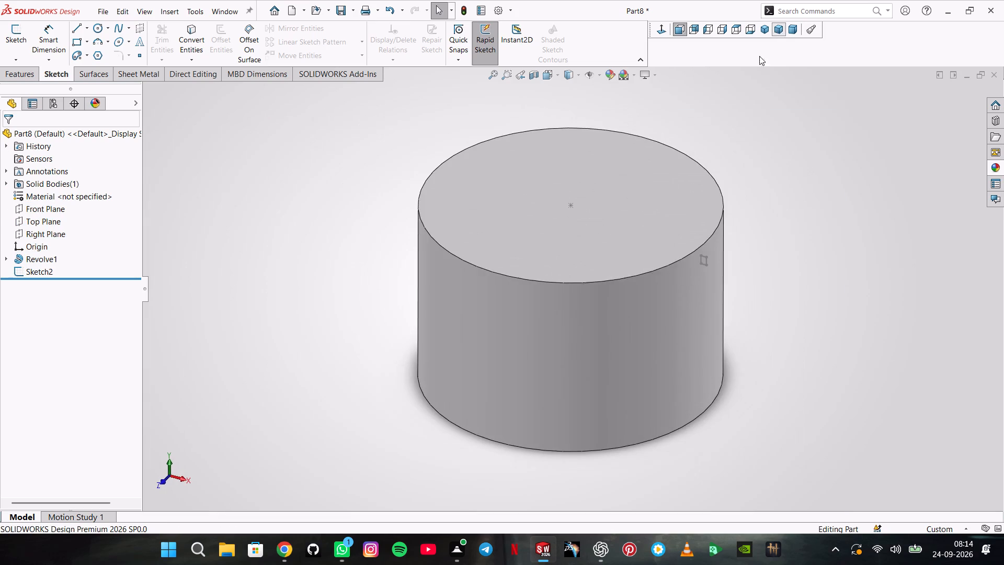
{"action": "left_click_drag", "start_coordinate": [5, 210], "coordinate": [33, 238]}
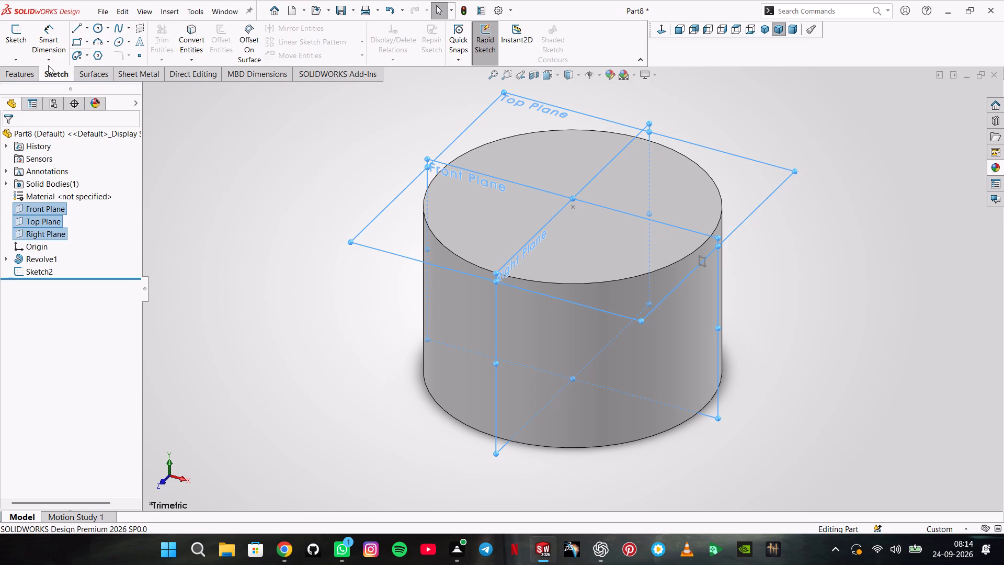
{"action": "left_click", "coordinate": [35, 72]}
{"action": "left_click", "coordinate": [508, 65]}
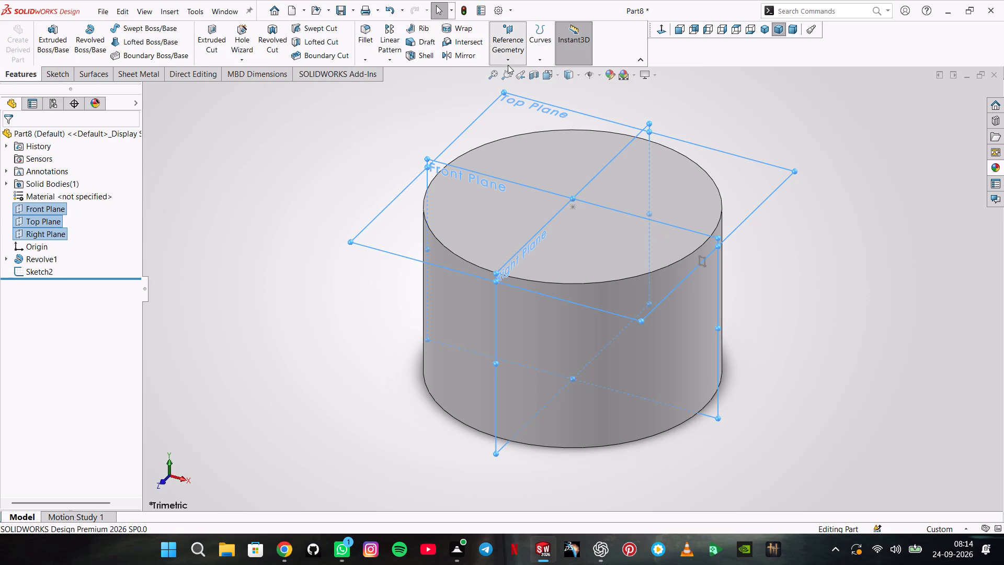
{"action": "left_click", "coordinate": [510, 84]}
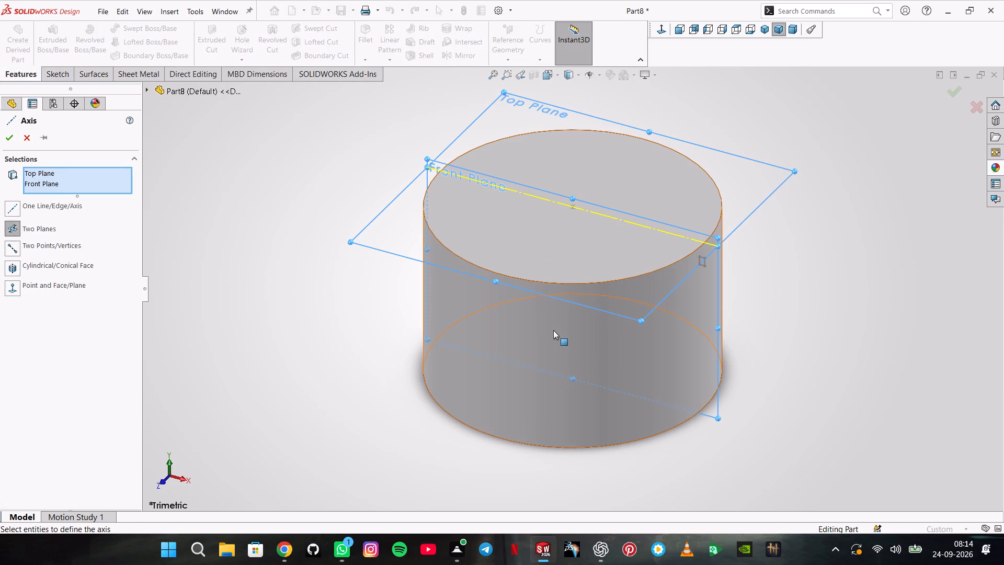
{"action": "left_click", "coordinate": [554, 330]}
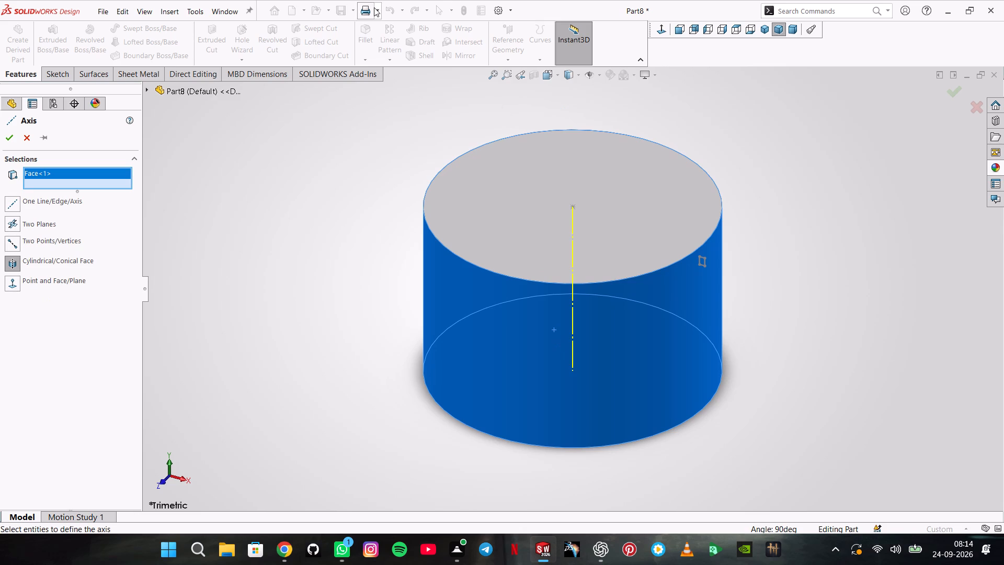
{"action": "left_click", "coordinate": [10, 133]}
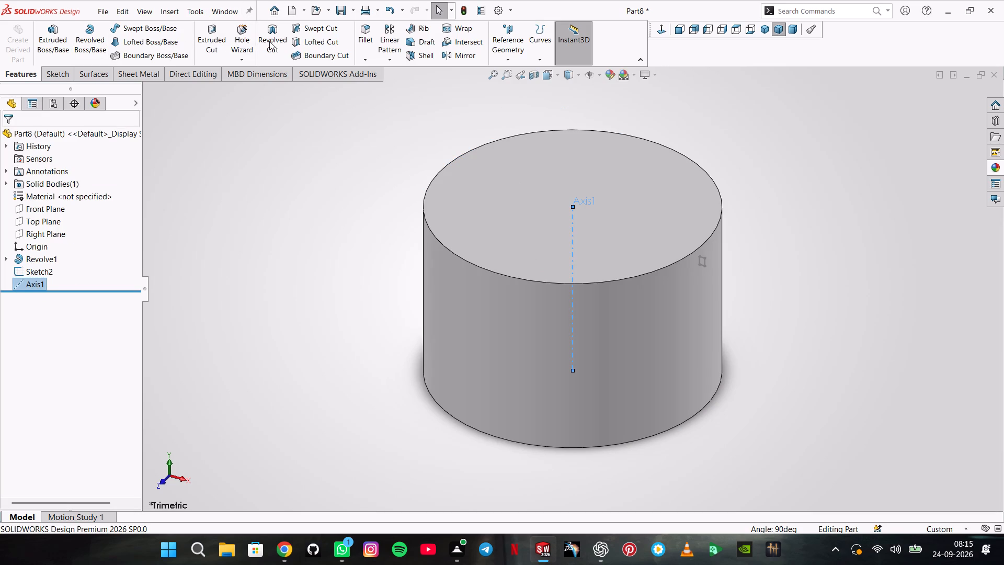
Cut-revolve the groove rectangle sketch 360 degrees, Blind, about the cup's central reference axis.
{"action": "left_click_drag", "start_coordinate": [270, 41], "coordinate": [269, 41]}
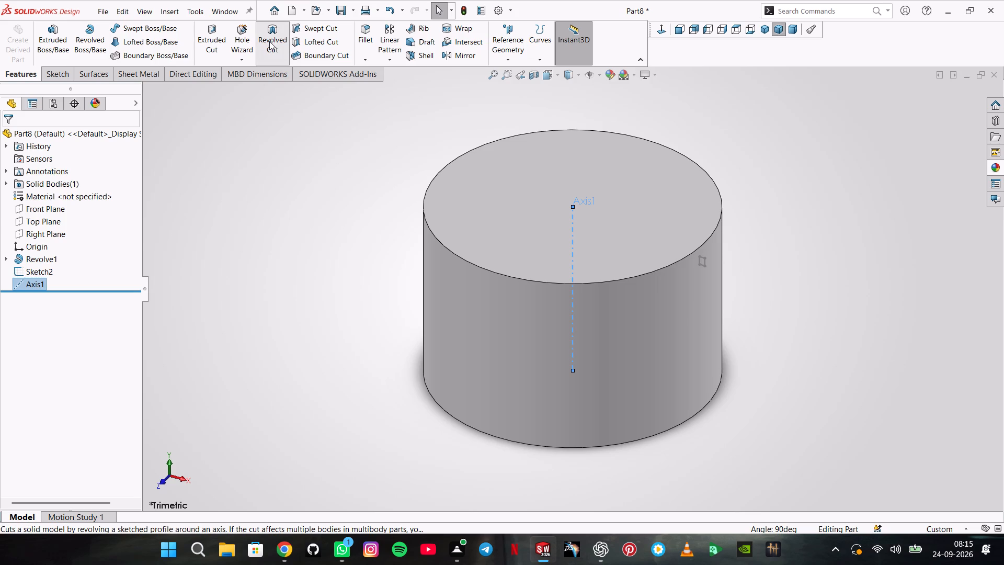
{"action": "left_click_drag", "start_coordinate": [269, 41], "coordinate": [259, 54]}
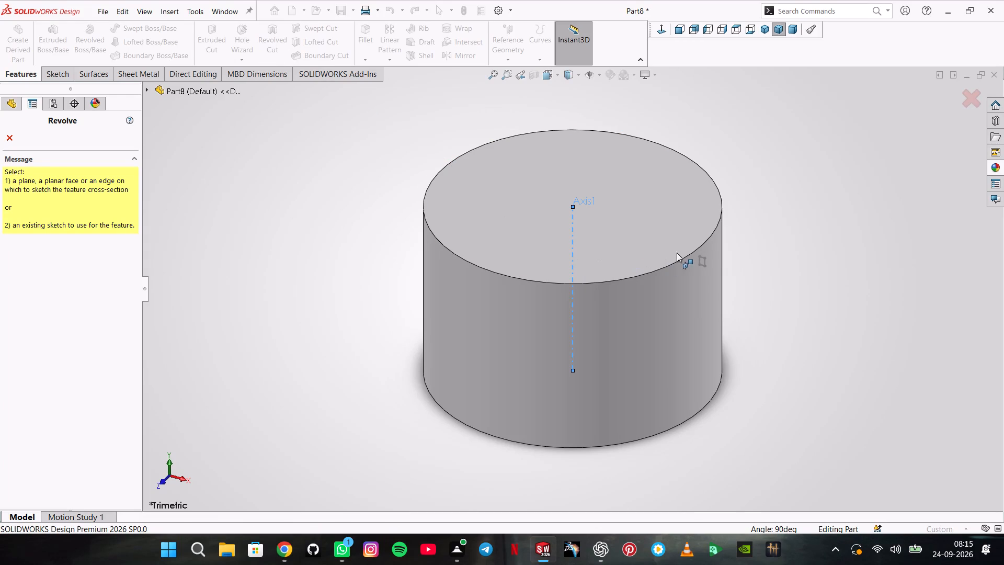
{"action": "left_click", "coordinate": [150, 88]}
{"action": "left_click", "coordinate": [179, 232]}
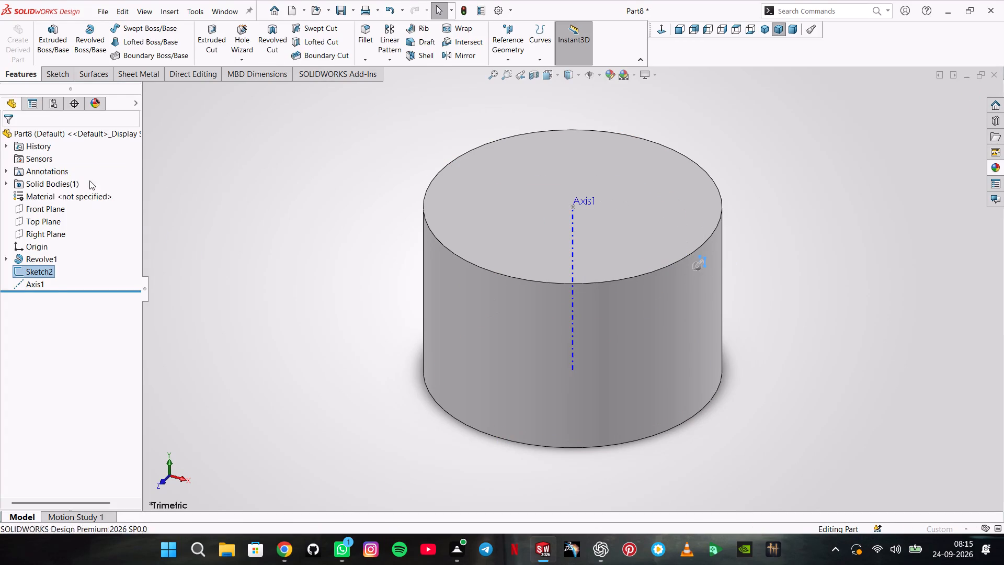
{"action": "left_click", "coordinate": [576, 228]}
{"action": "left_click", "coordinate": [3, 139]}
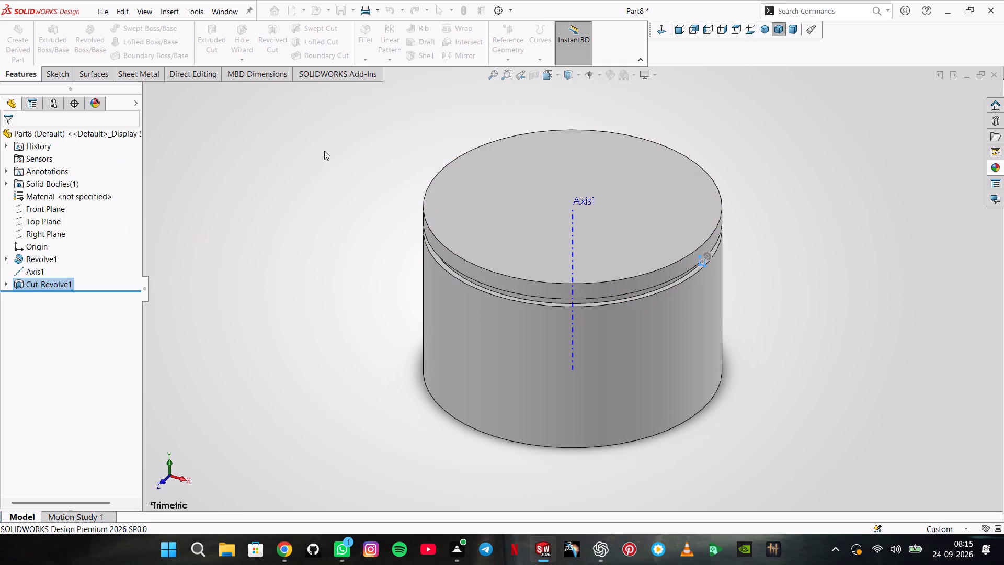
{"action": "left_click", "coordinate": [335, 148]}
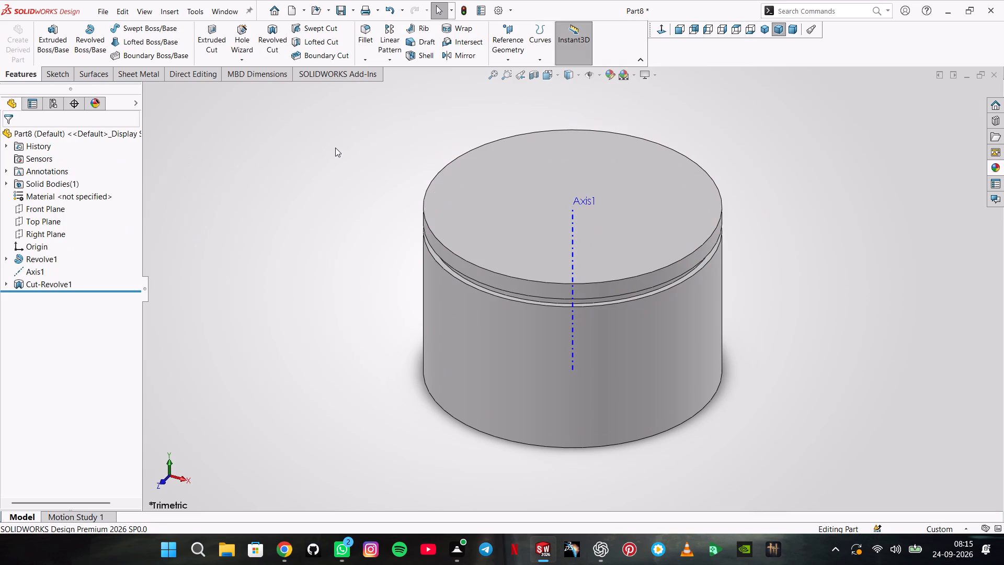
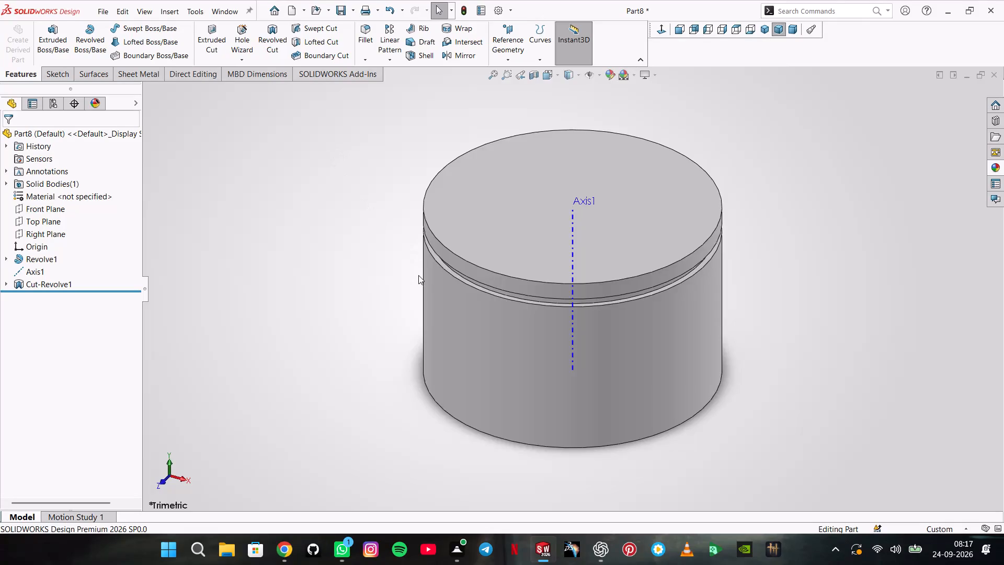
Linear-pattern the revolved-cut groove down along the cup's central reference axis, with 7.62 mm spacing and 3 instances.
{"action": "scroll", "coordinate": [419, 277], "scroll_direction": "up", "scroll_amount": 1}
{"action": "middle_click_drag", "start_coordinate": [419, 277], "coordinate": [421, 221]}
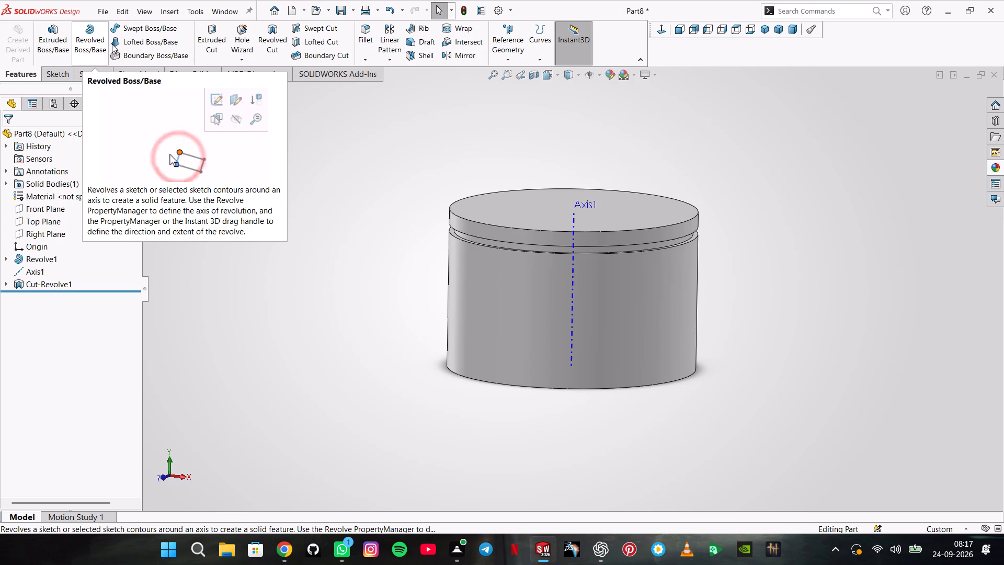
{"action": "left_click", "coordinate": [384, 43]}
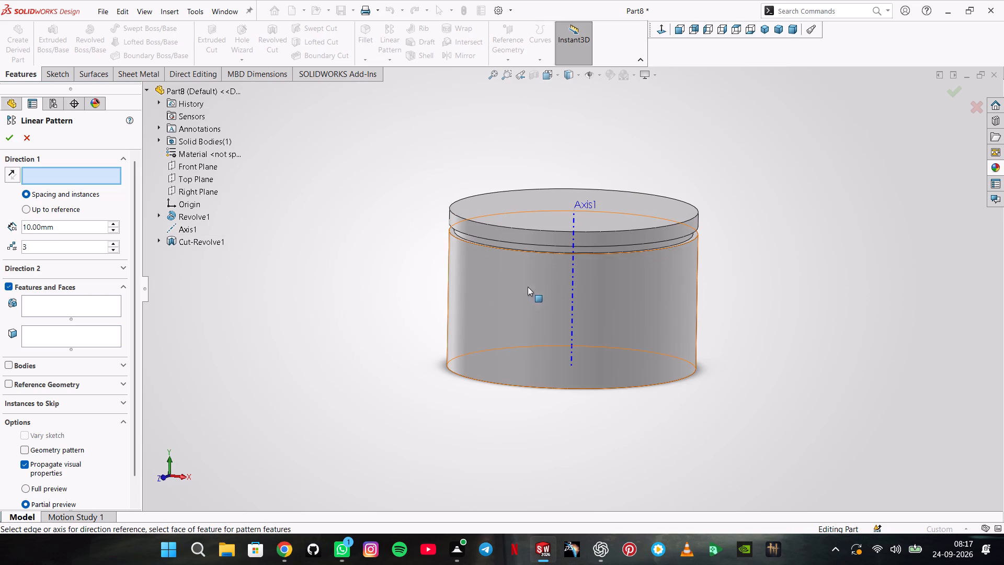
{"action": "left_click", "coordinate": [572, 280]}
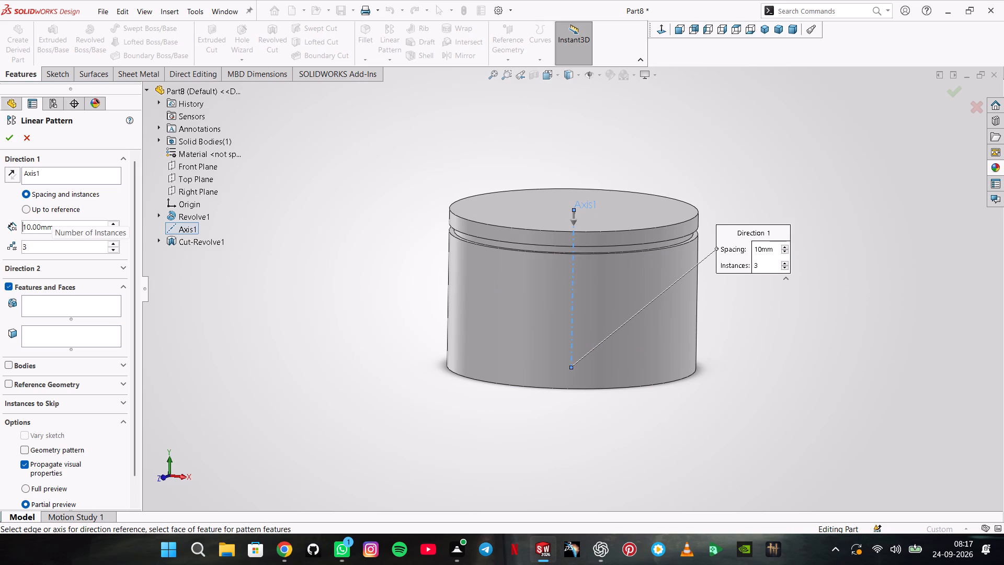
{"action": "double_click", "coordinate": [66, 230]}
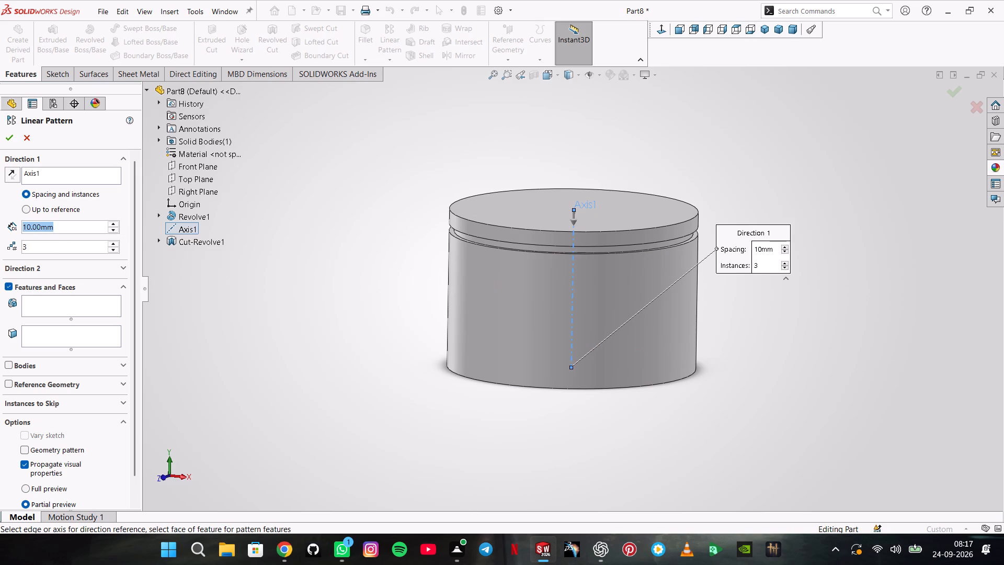
{"action": "type", "text": "7.62"}
{"action": "key", "text": "Return"}
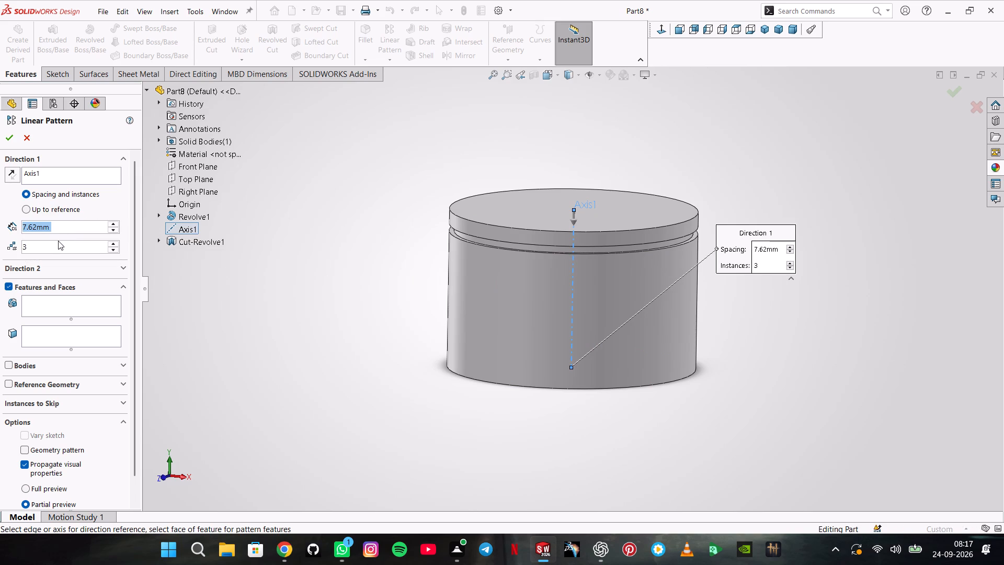
{"action": "left_click", "coordinate": [69, 311]}
{"action": "left_click", "coordinate": [189, 247]}
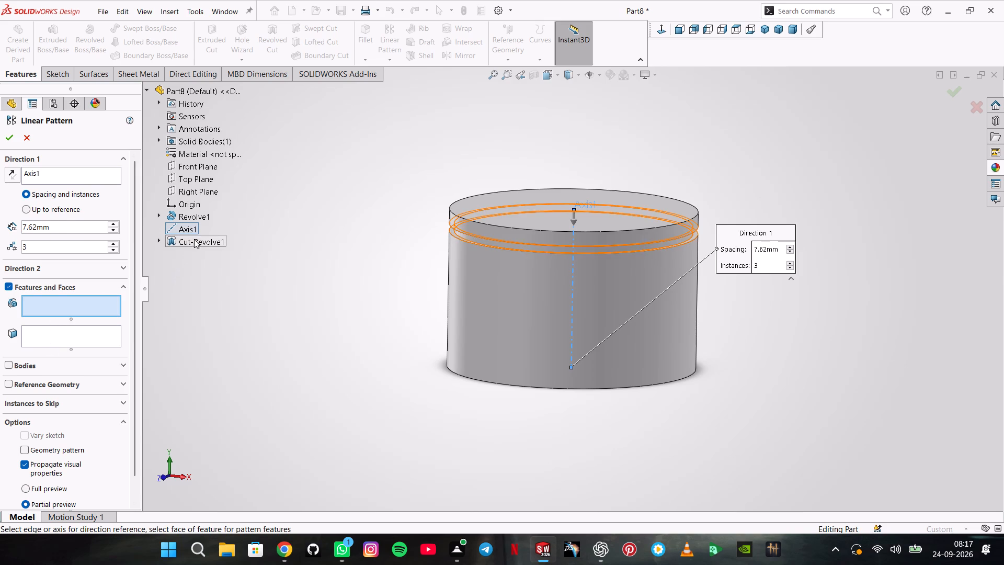
{"action": "left_click", "coordinate": [196, 238]}
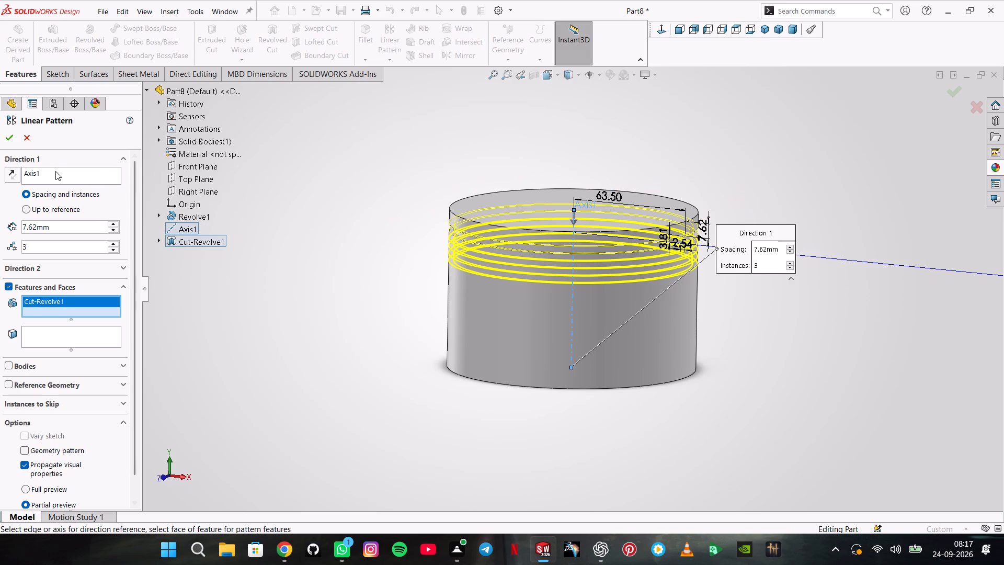
{"action": "left_click", "coordinate": [4, 142]}
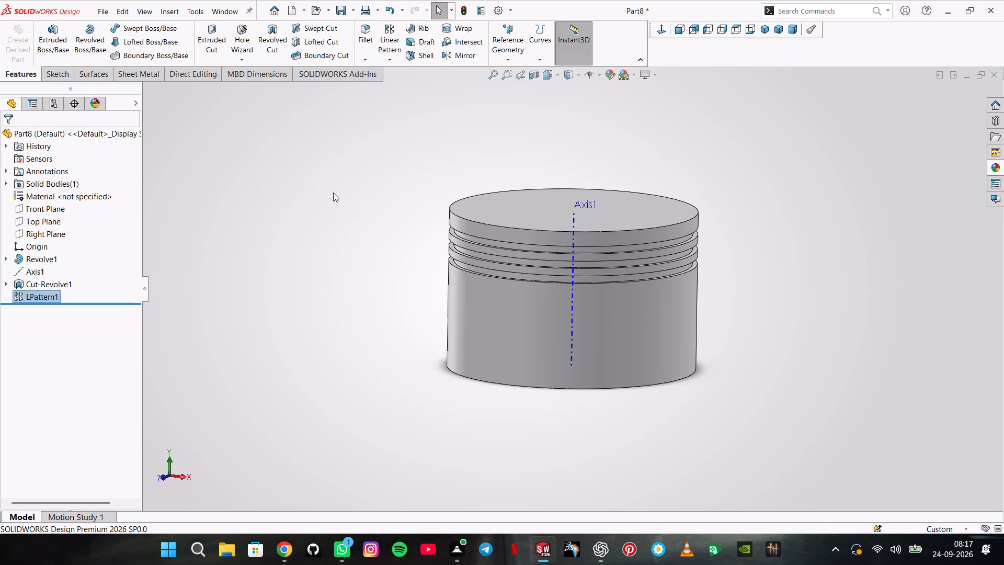
Apply the Warehouse scene to the part's display.
{"action": "left_click", "coordinate": [627, 78]}
{"action": "left_click", "coordinate": [636, 75]}
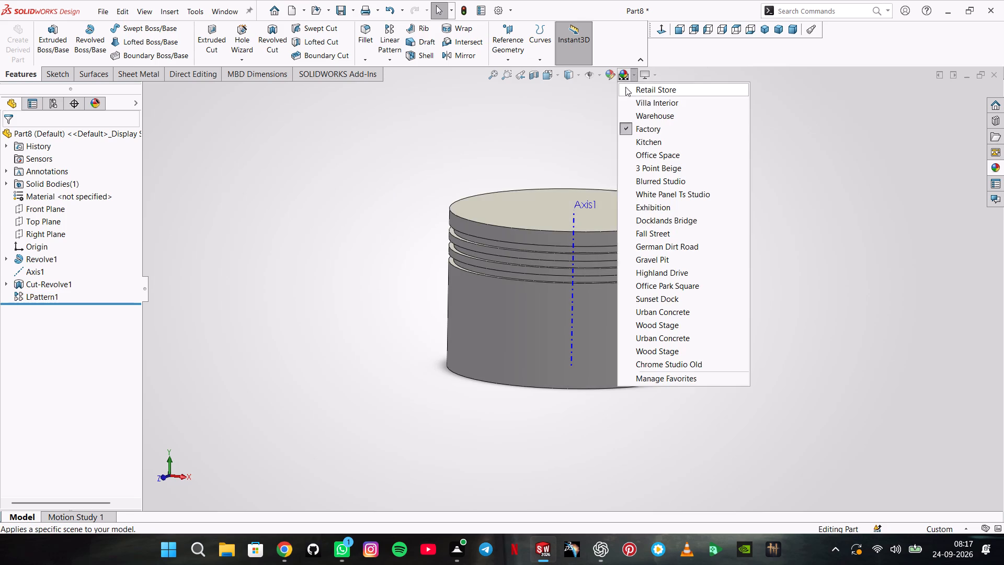
{"action": "left_click", "coordinate": [643, 120]}
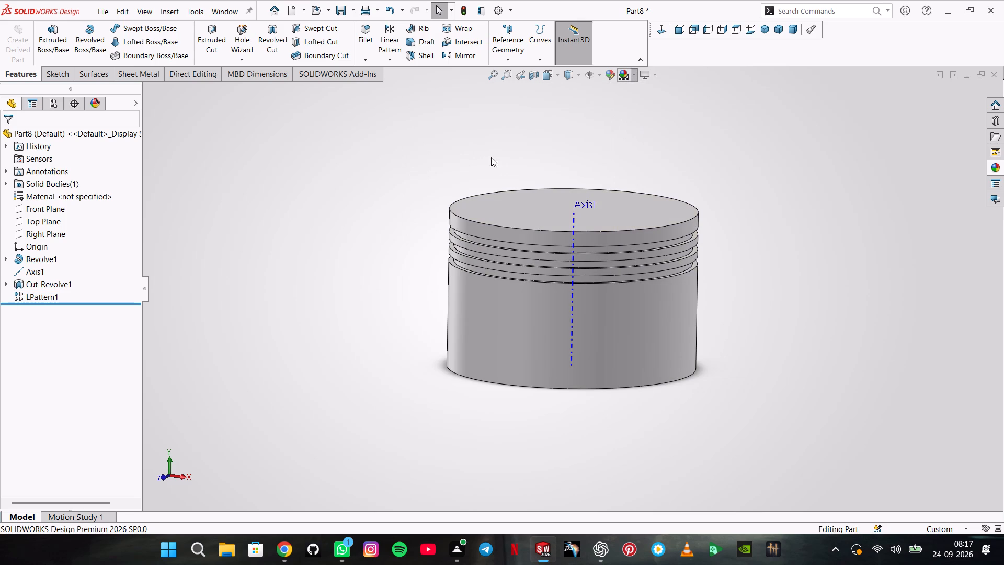
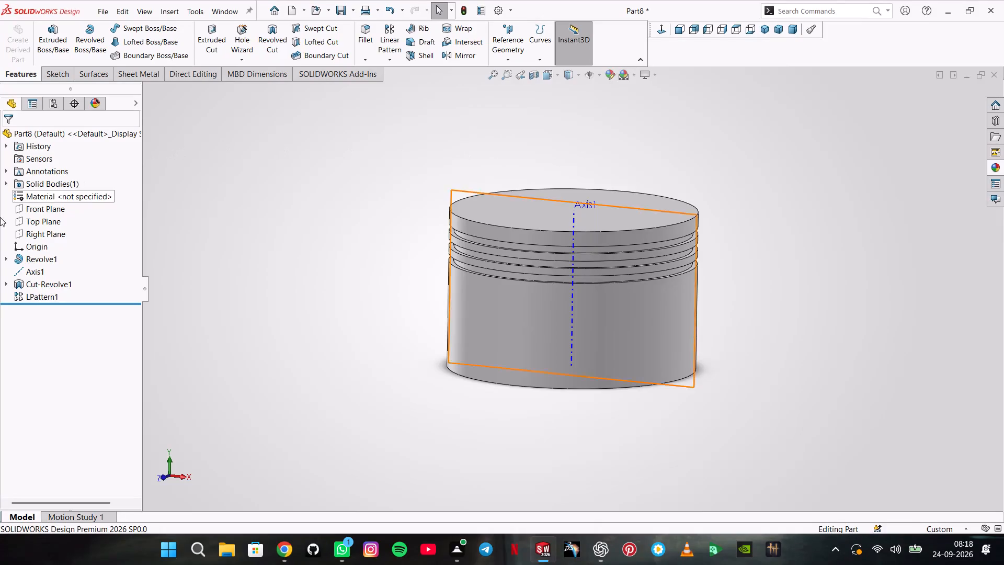
Start a sketch on the Right Plane and section the piston's display along that plane.
{"action": "left_click", "coordinate": [31, 238]}
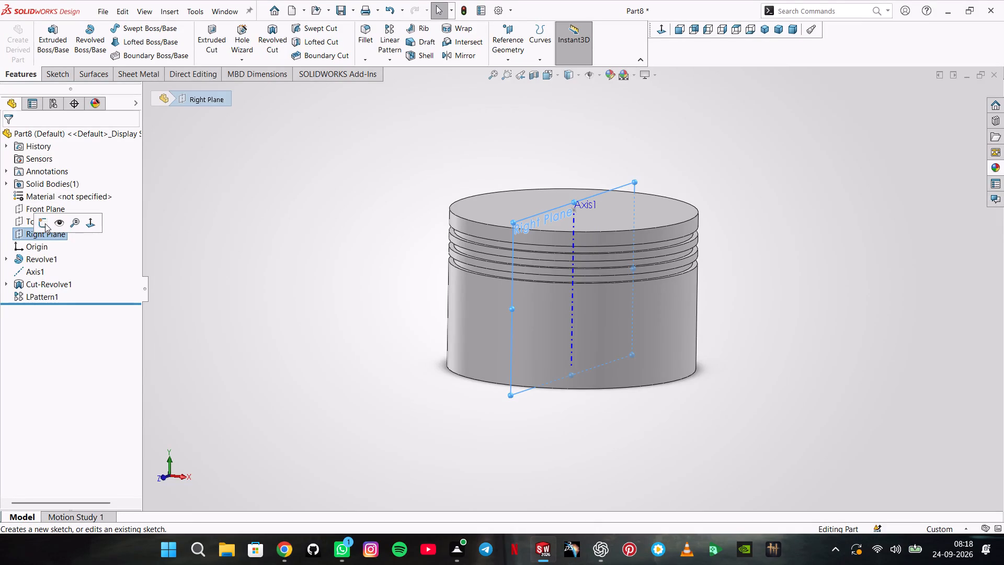
{"action": "left_click", "coordinate": [45, 223]}
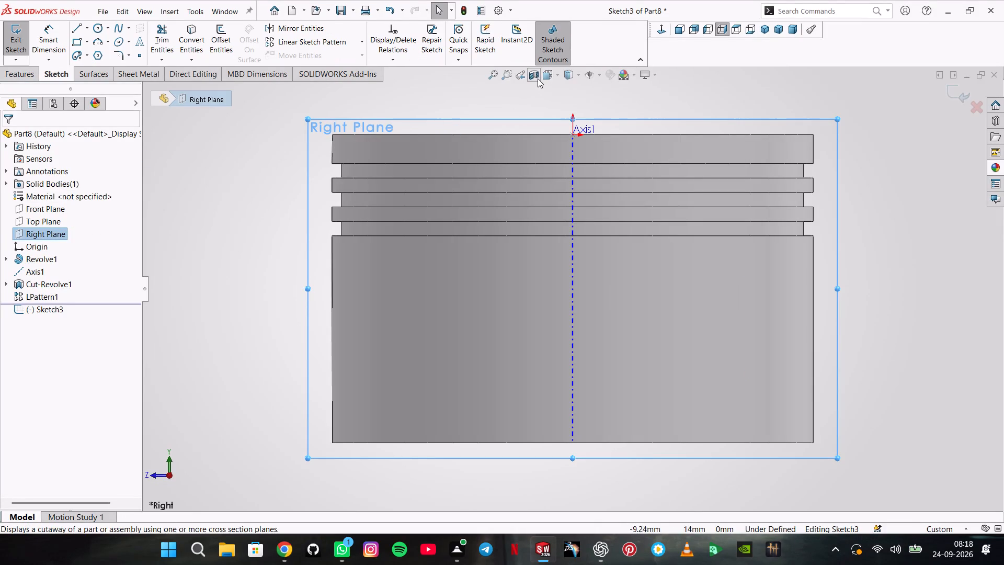
{"action": "left_click", "coordinate": [538, 78]}
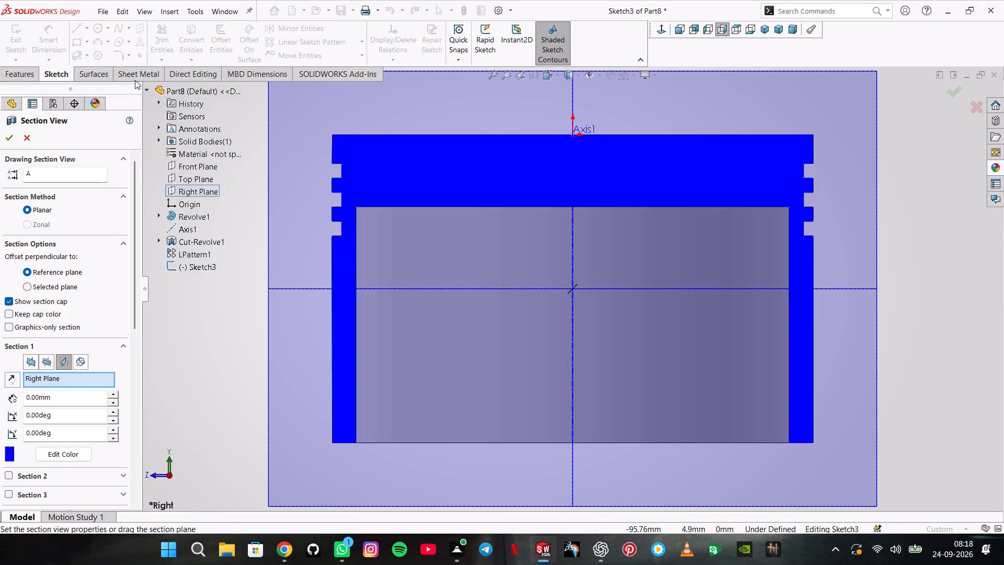
{"action": "left_click", "coordinate": [8, 140]}
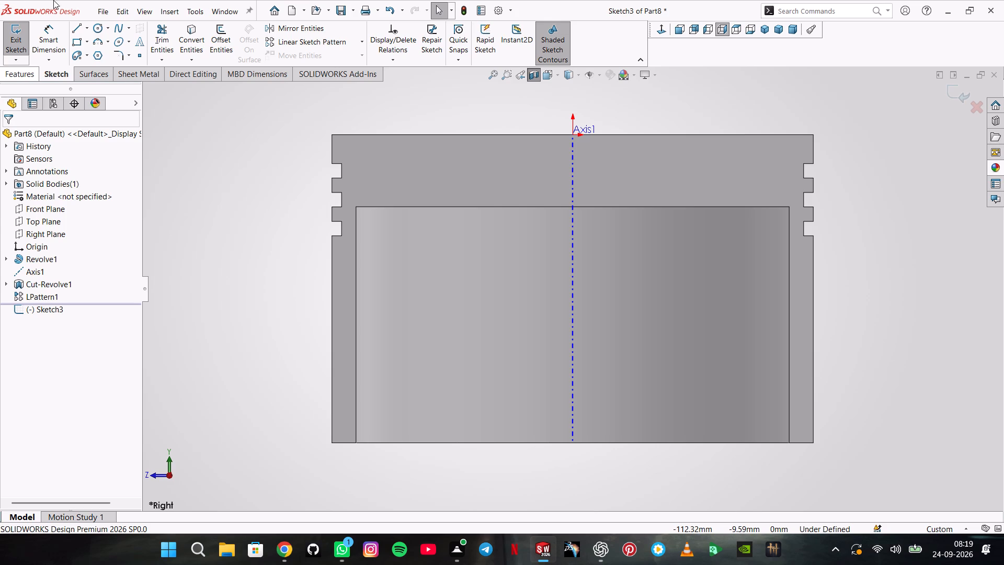
Sketch a center rectangle about 59 mm wide, centred on the piston's axis with its lower corner on the bottom edge.
{"action": "left_click", "coordinate": [87, 42]}
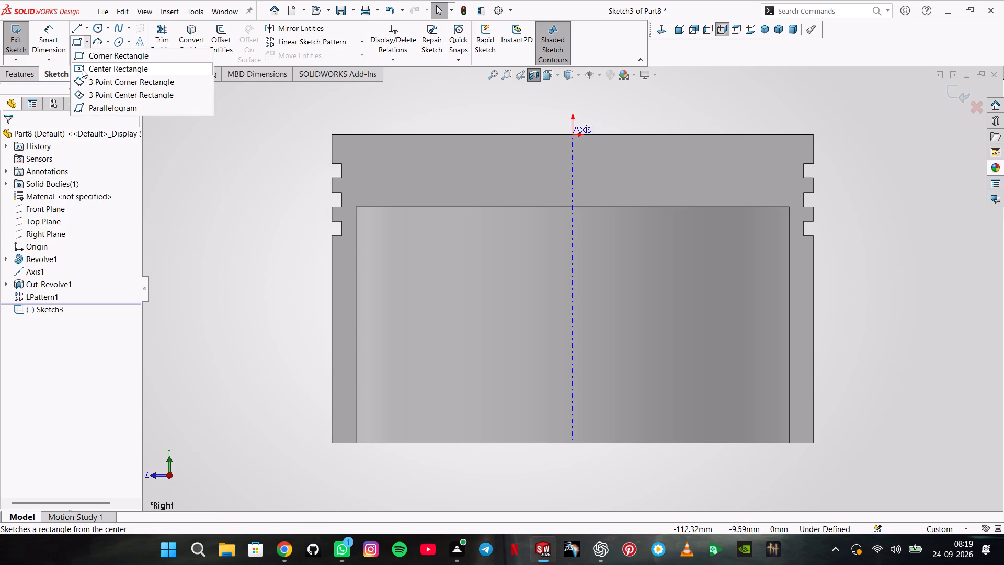
{"action": "left_click", "coordinate": [81, 73]}
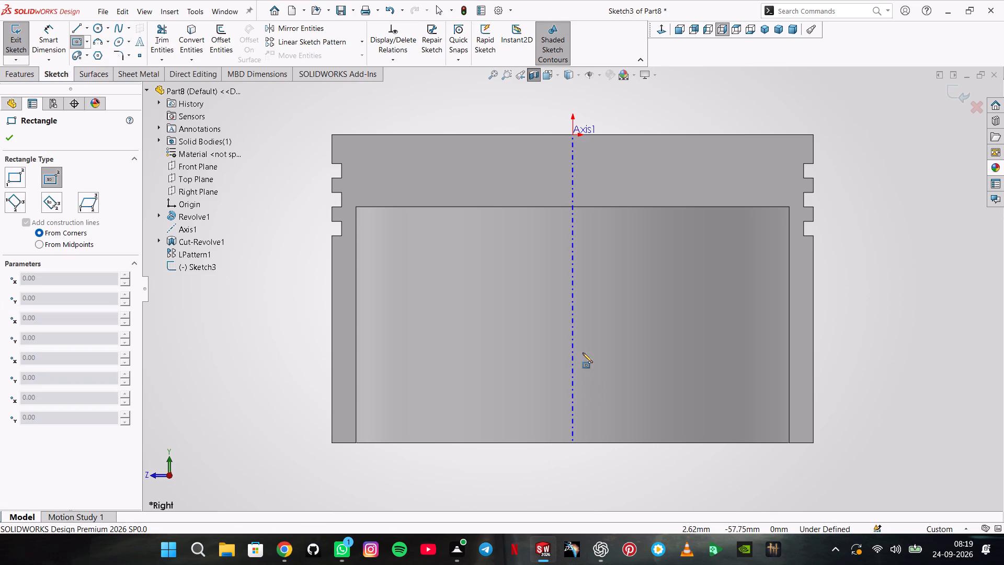
{"action": "left_click", "coordinate": [573, 317]}
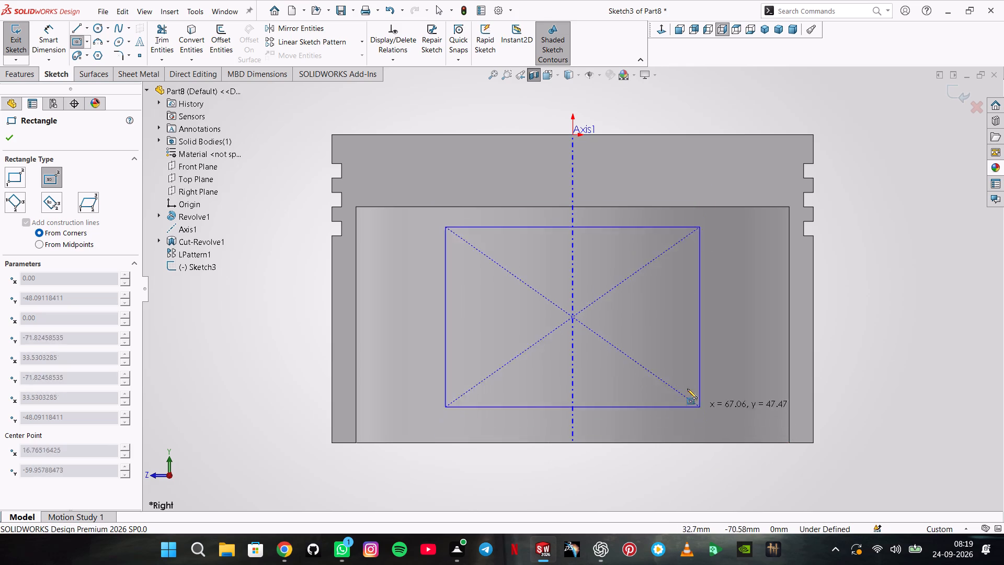
{"action": "key", "text": "Escape"}
{"action": "left_click", "coordinate": [79, 43]}
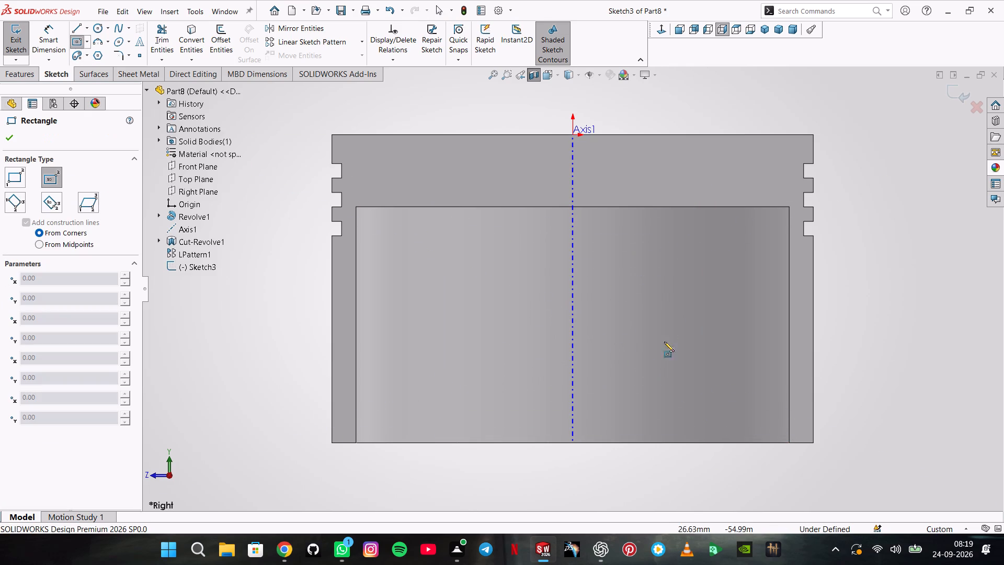
{"action": "left_click", "coordinate": [573, 338]}
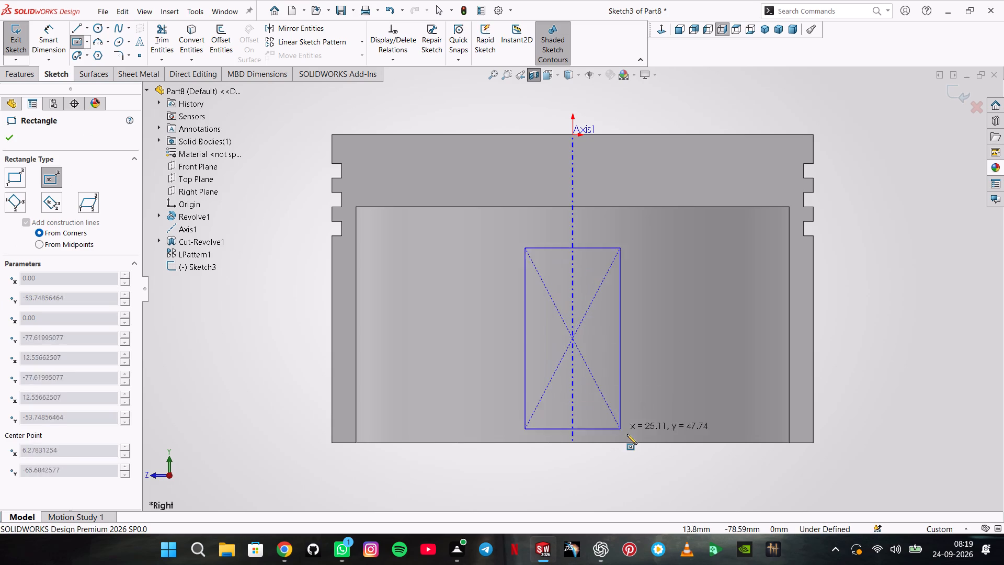
{"action": "left_click", "coordinate": [684, 443]}
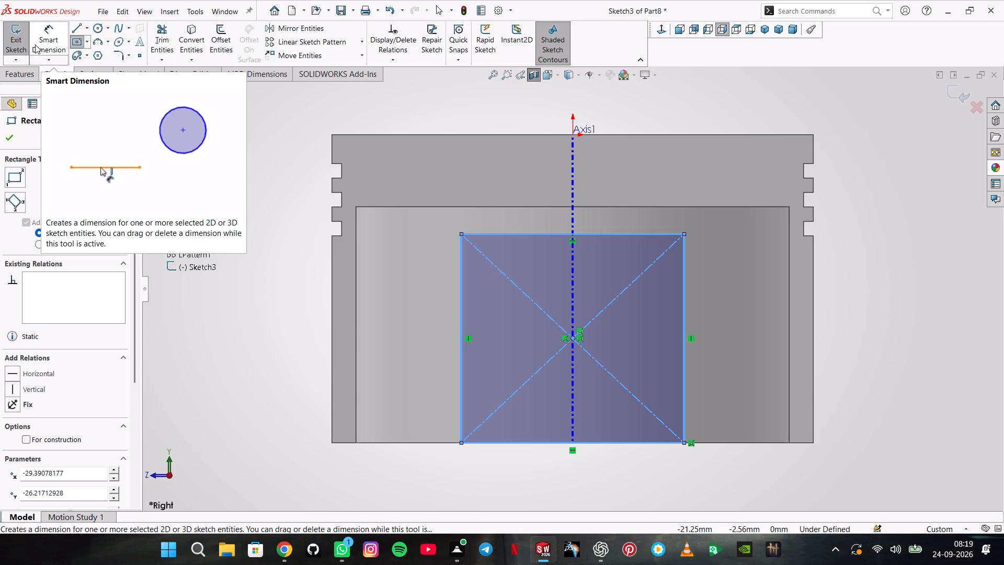
Dimension the rectangle 76.2 mm wide, with its upper side 38.1 mm below the piston's top edge.
{"action": "left_click", "coordinate": [64, 28]}
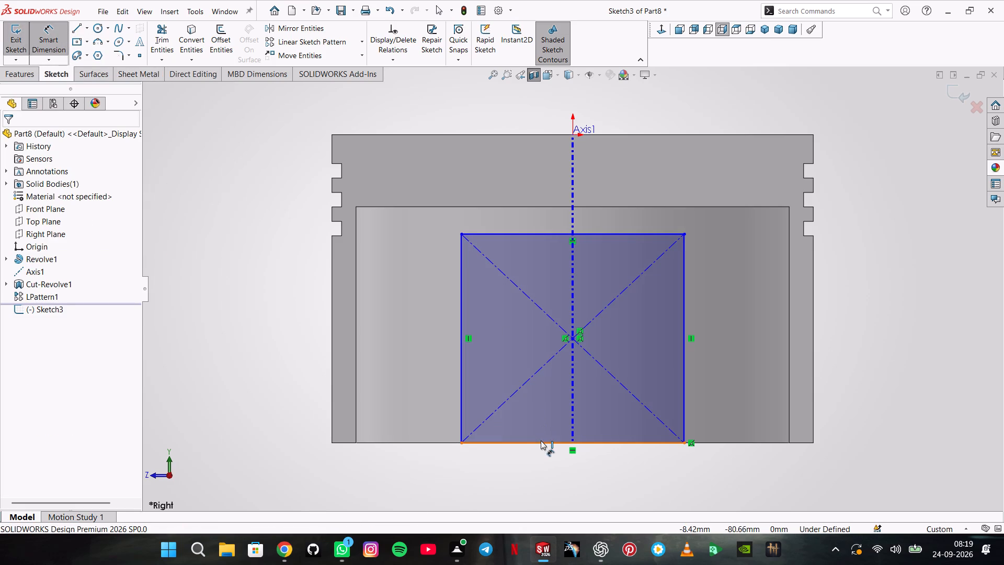
{"action": "left_click", "coordinate": [541, 440]}
{"action": "left_click", "coordinate": [547, 474]}
{"action": "type", "text": "76.2"}
{"action": "key", "text": "Return"}
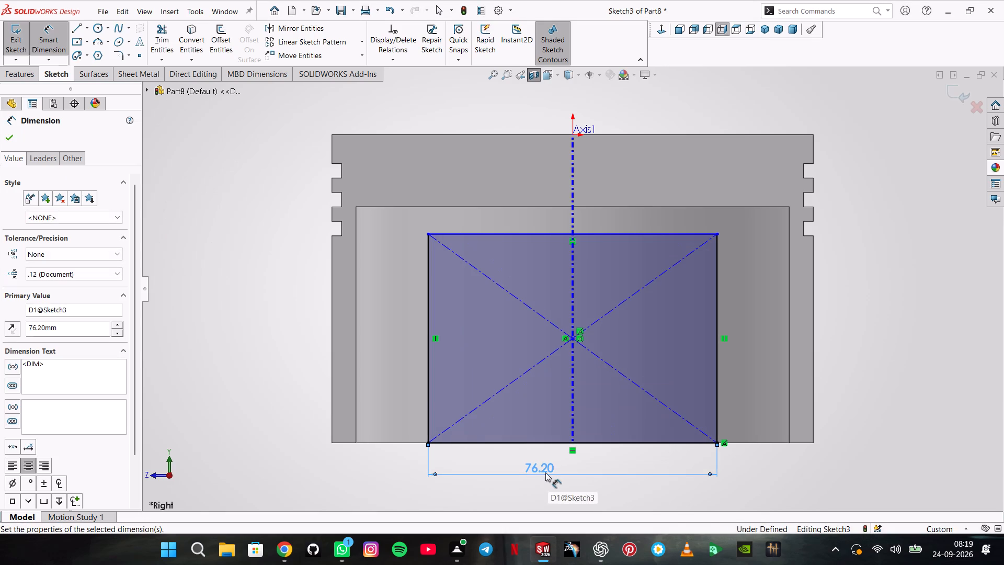
{"action": "left_click", "coordinate": [649, 134]}
{"action": "left_click", "coordinate": [638, 231]}
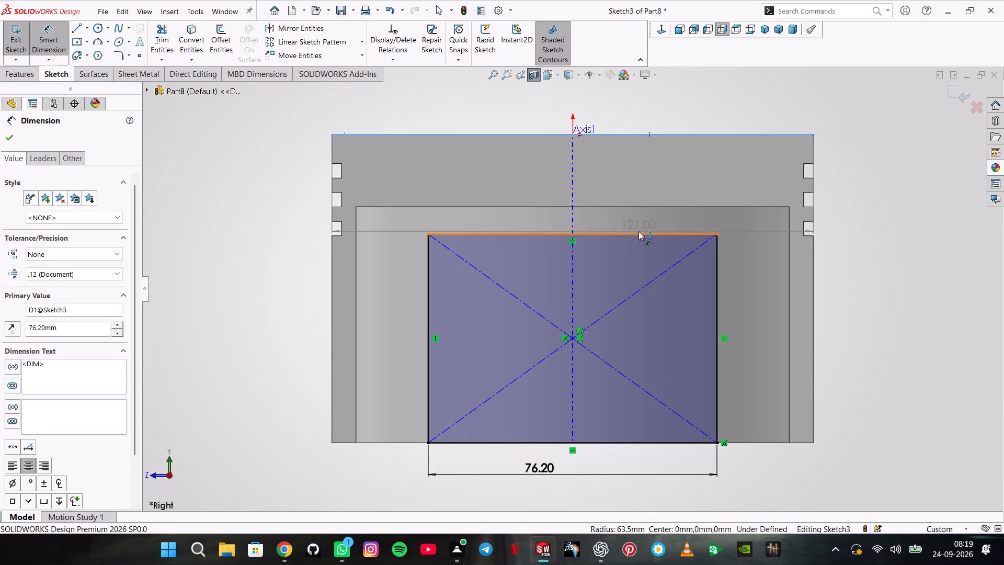
{"action": "left_click", "coordinate": [898, 197]}
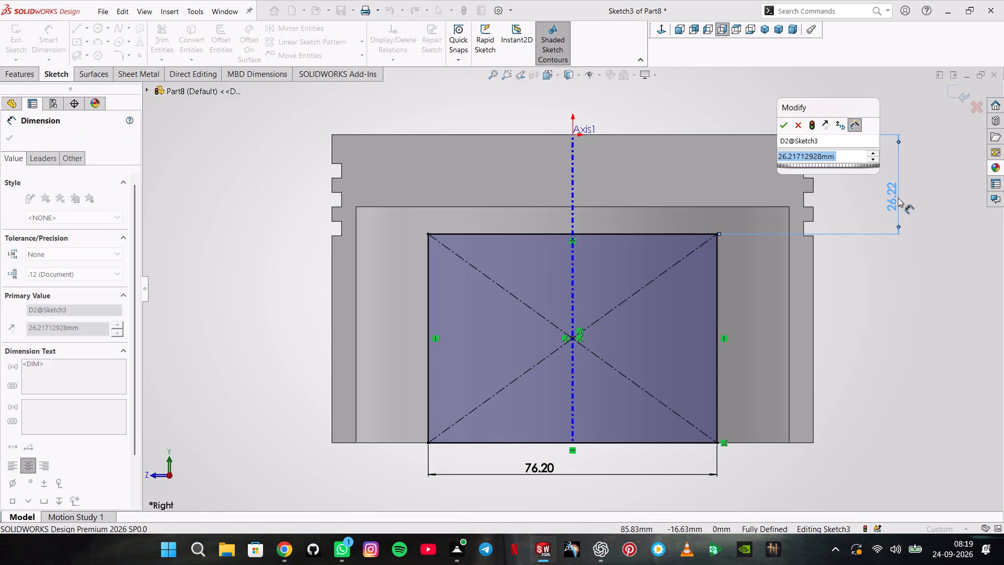
{"action": "type", "text": "380"}
{"action": "key", "text": "BackSpace"}
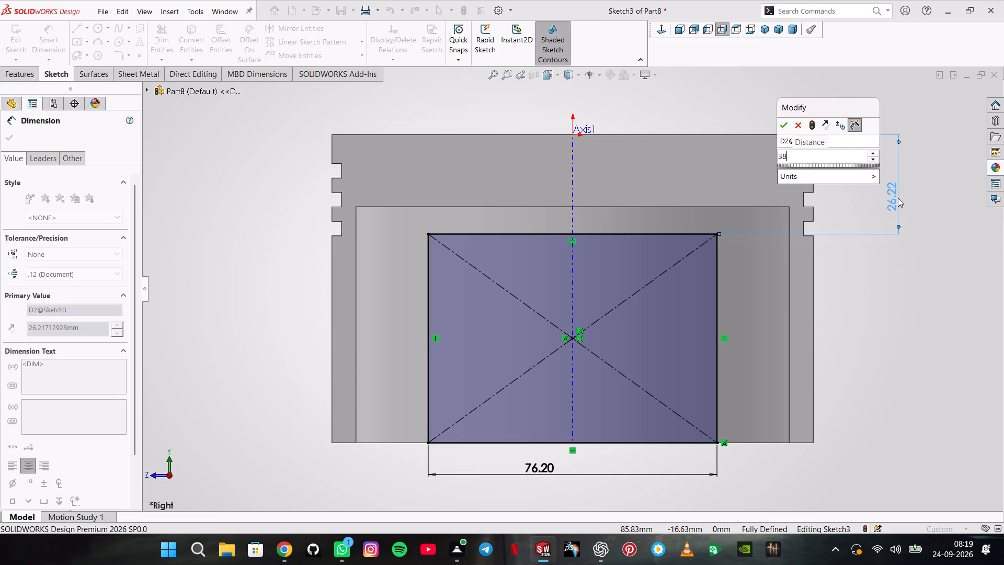
{"action": "type", "text": ".1"}
{"action": "key", "text": "Return"}
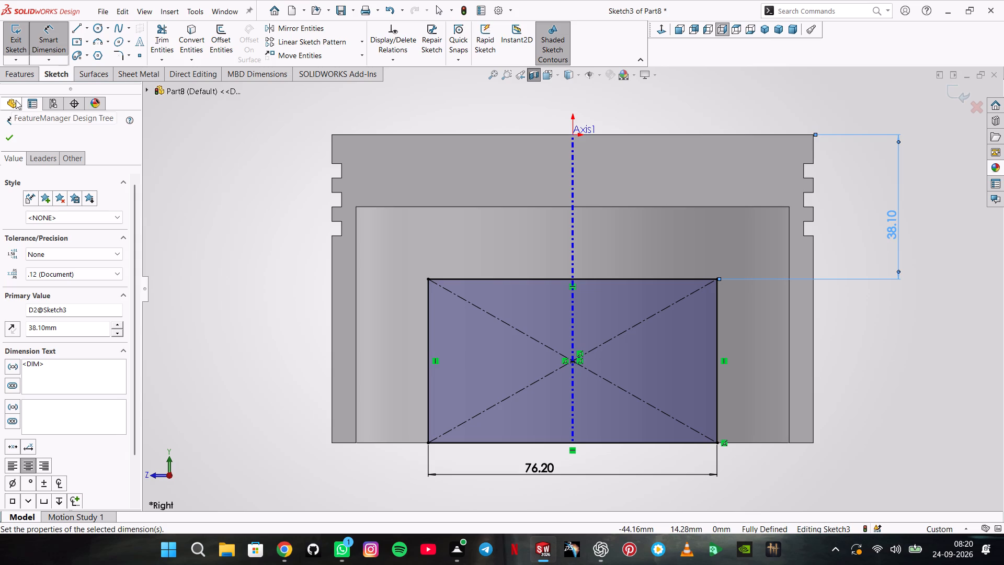
{"action": "left_click", "coordinate": [8, 135]}
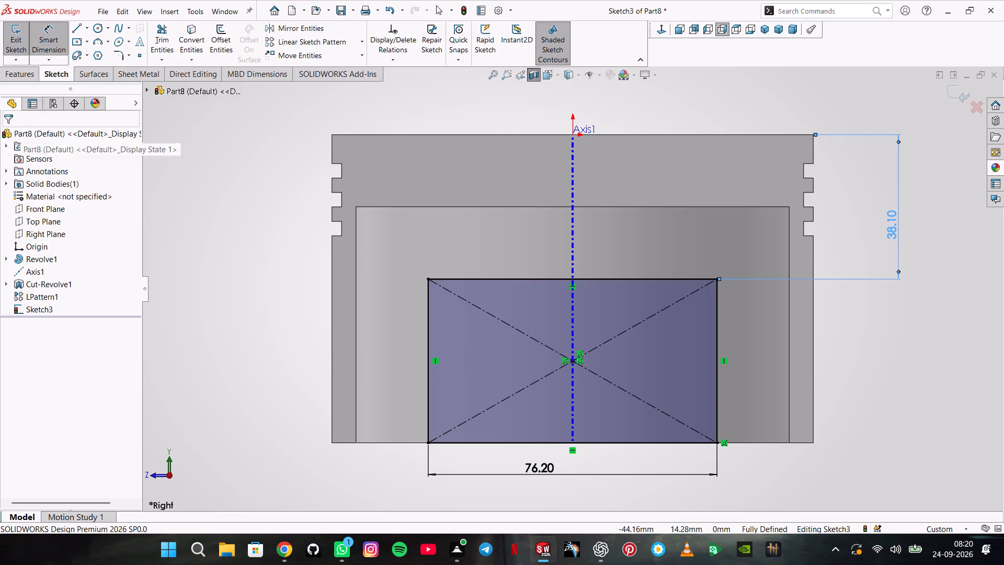
Cut-extrude the rectangle with the Through All - Both end condition to open both sides of the piston skirt.
{"action": "left_click", "coordinate": [33, 85]}
{"action": "left_click", "coordinate": [22, 87]}
{"action": "left_click", "coordinate": [33, 77]}
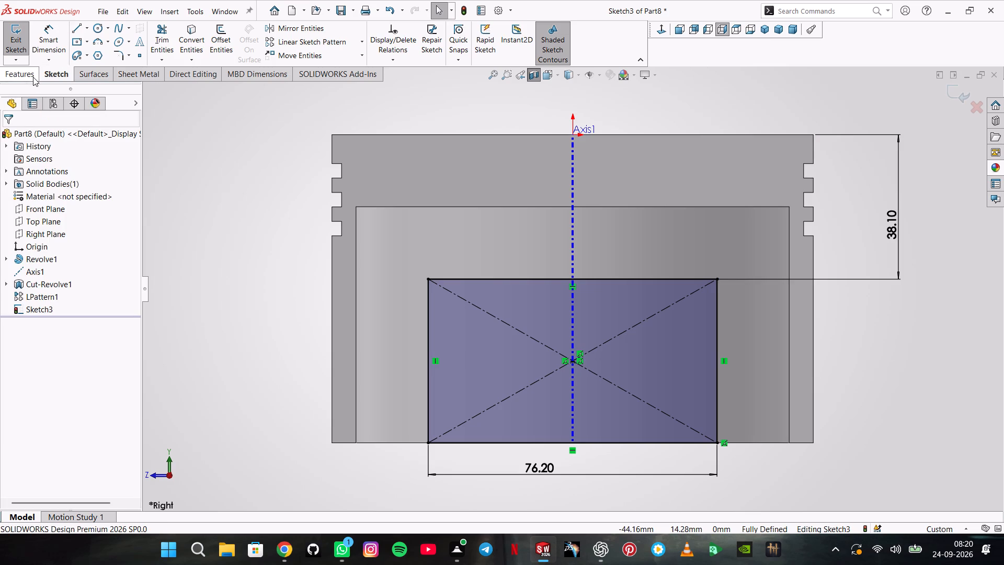
{"action": "left_click", "coordinate": [213, 28]}
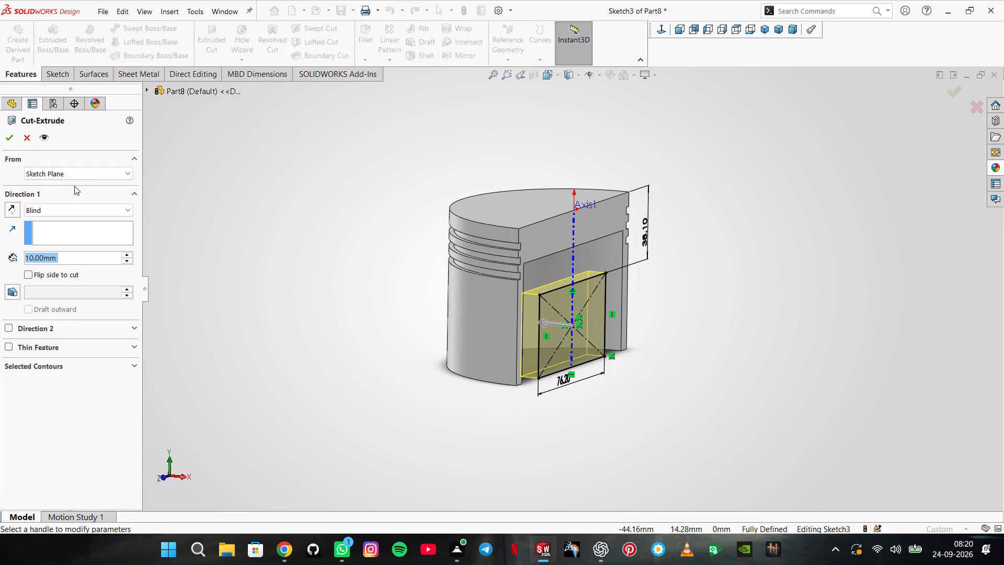
{"action": "left_click", "coordinate": [76, 209]}
{"action": "left_click", "coordinate": [59, 240]}
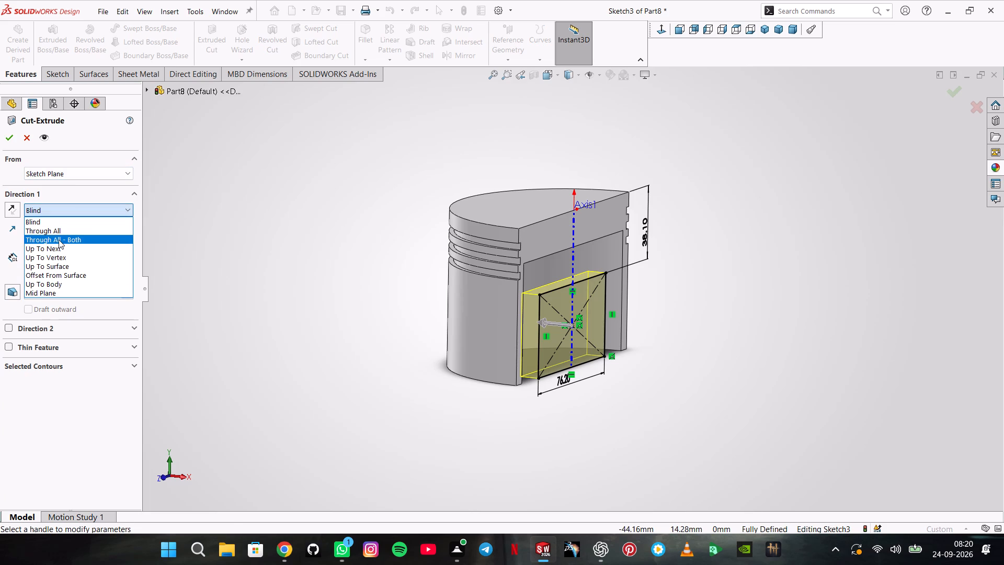
{"action": "left_click", "coordinate": [9, 144]}
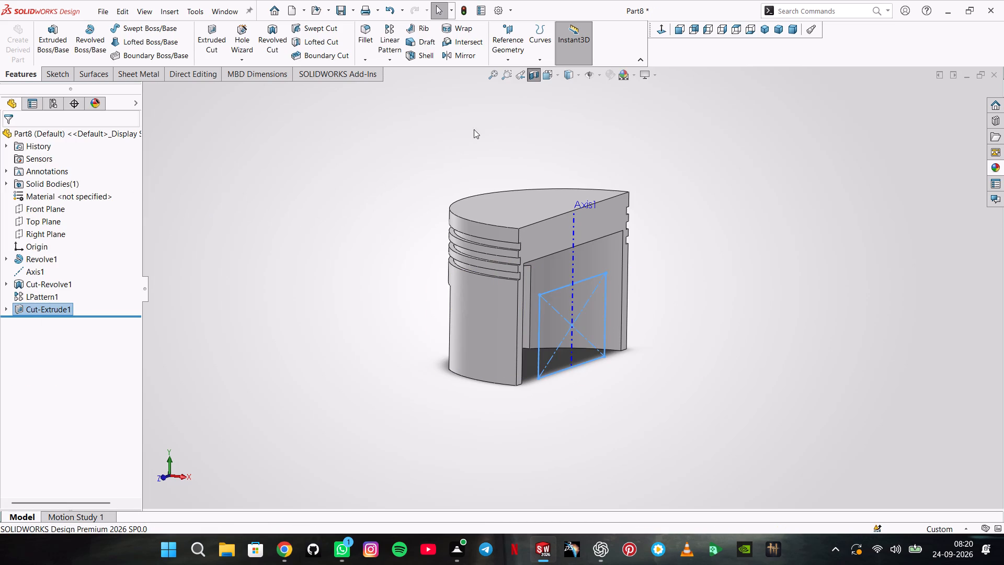
Turn off the section view of the piston.
{"action": "left_click", "coordinate": [534, 80]}
{"action": "left_click", "coordinate": [408, 185]}
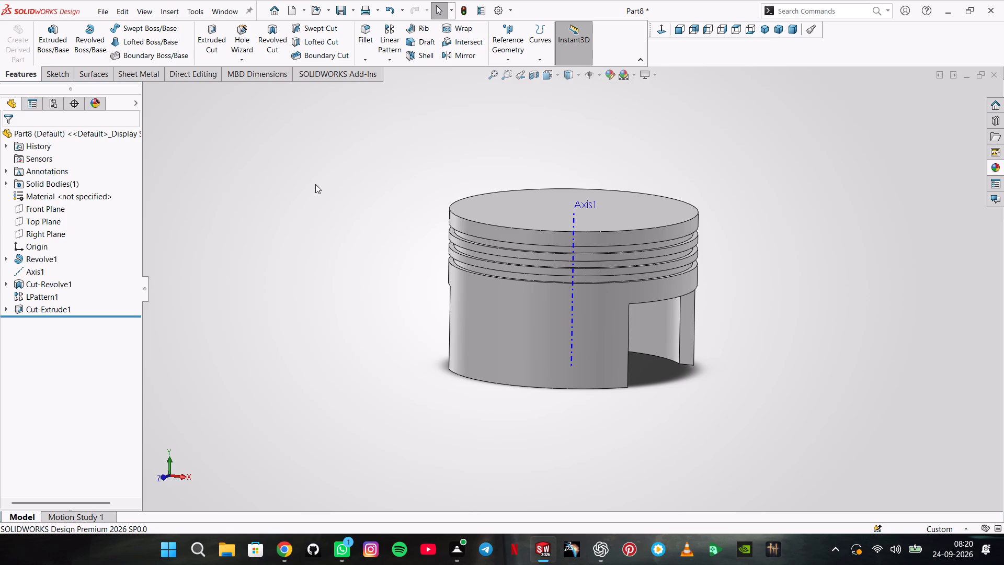
Hide the piston's central reference axis.
{"action": "scroll", "coordinate": [316, 184], "scroll_direction": "up", "scroll_amount": 1}
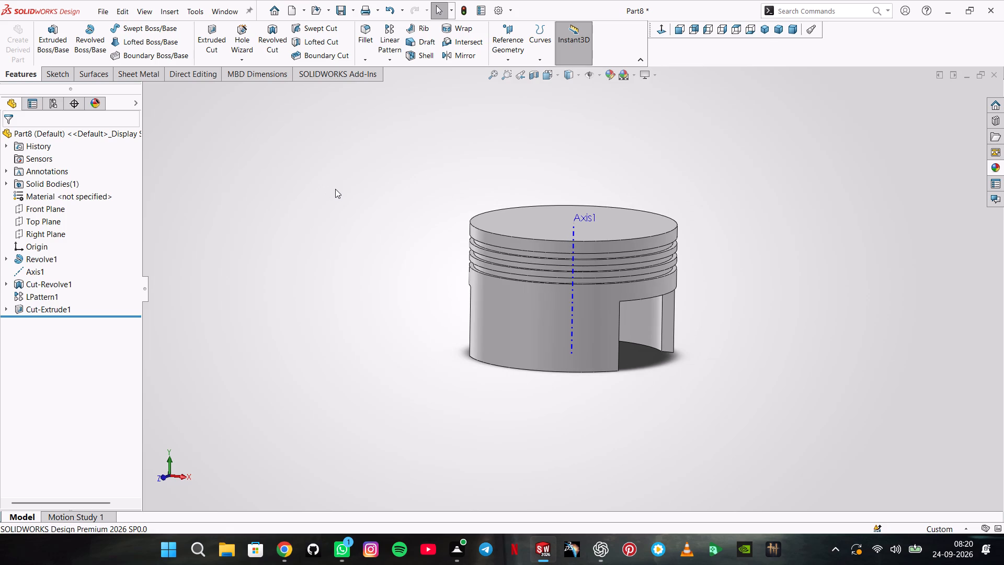
{"action": "right_click", "coordinate": [574, 235]}
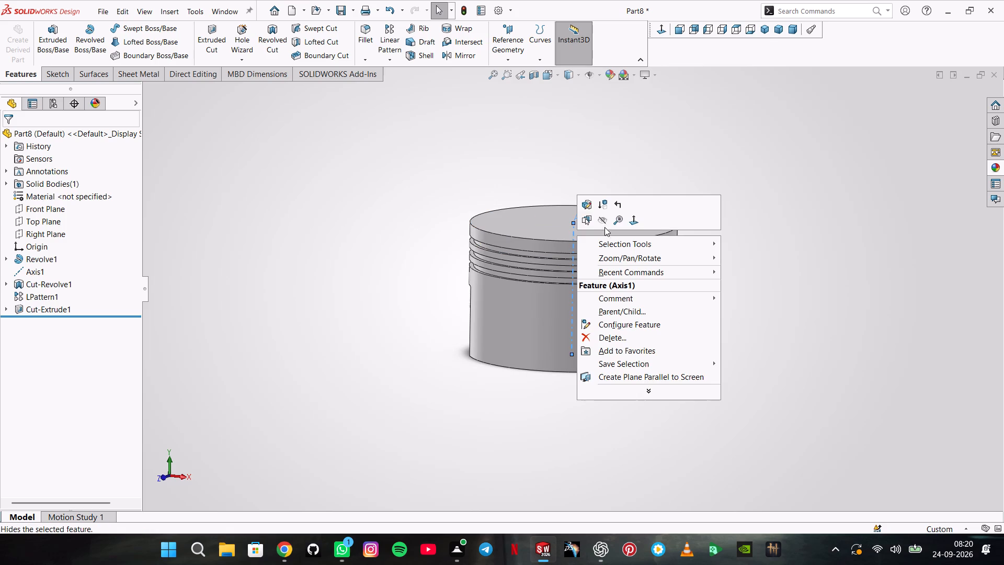
{"action": "left_click", "coordinate": [605, 220]}
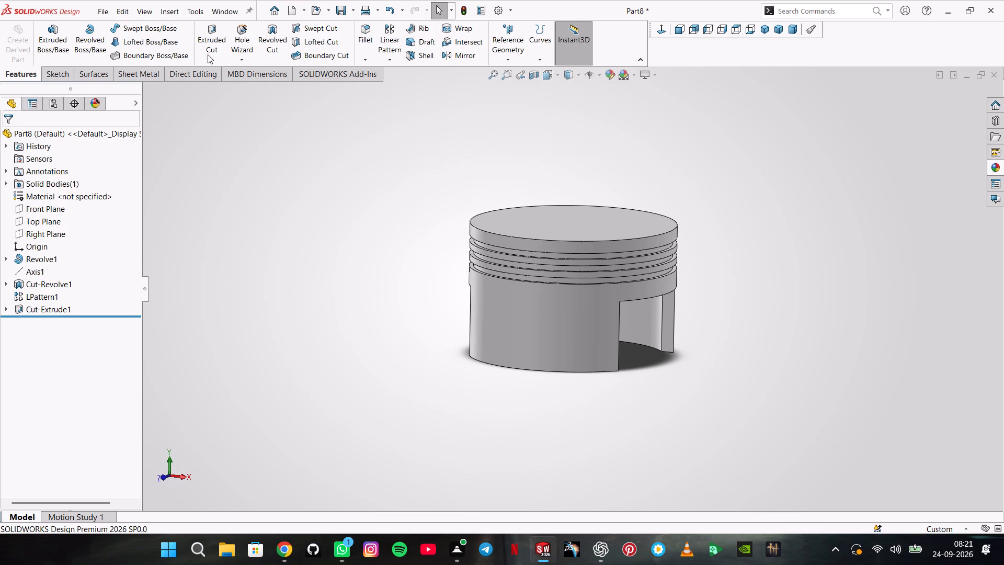
Fillet the four upper corner edges of the two skirt cutouts with a 25 mm radius.
{"action": "left_click", "coordinate": [363, 32]}
{"action": "type", "text": "25"}
{"action": "key", "text": "Return"}
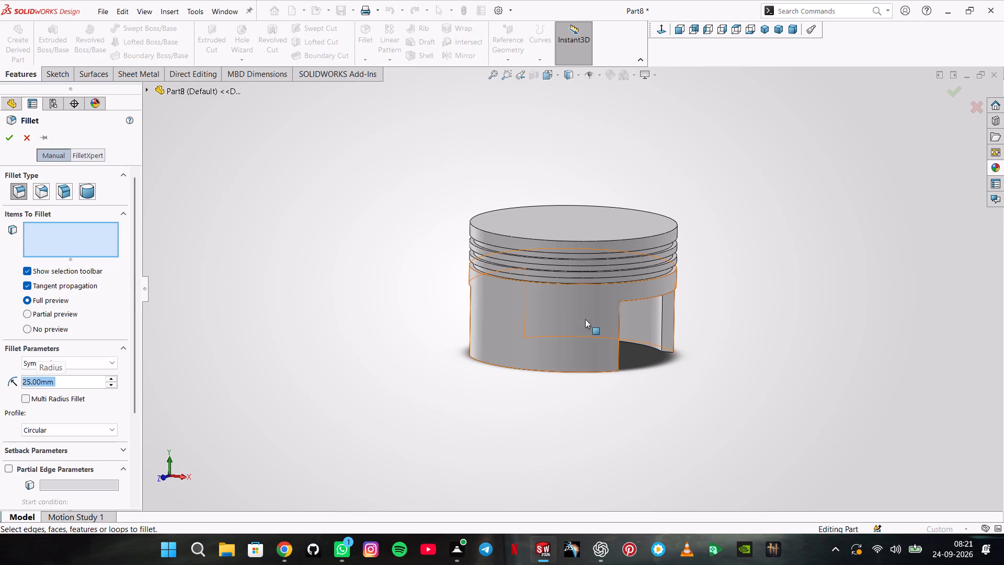
{"action": "scroll", "coordinate": [720, 296], "scroll_direction": "down", "scroll_amount": 4}
{"action": "middle_click_drag", "start_coordinate": [567, 318], "coordinate": [533, 269]}
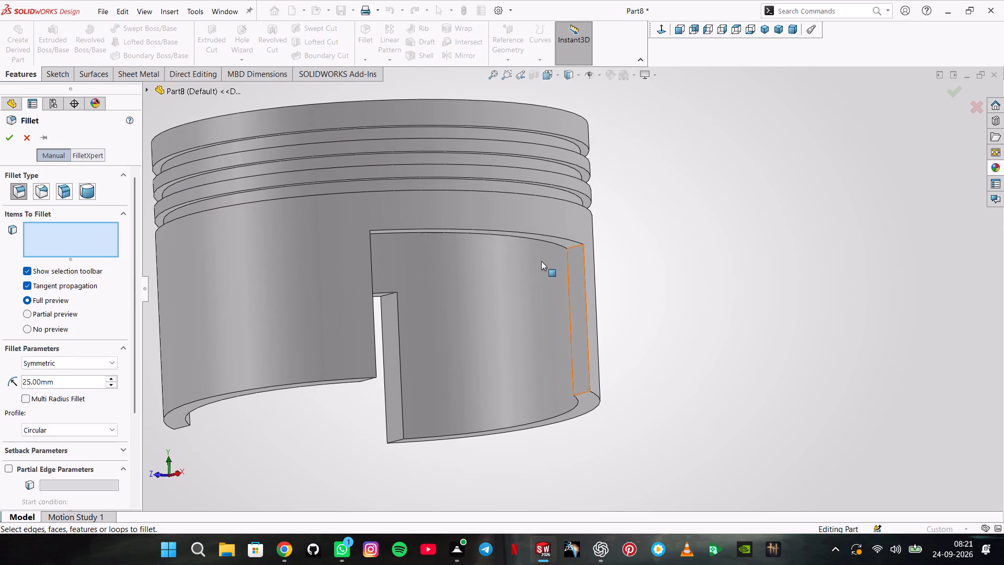
{"action": "left_click", "coordinate": [578, 246]}
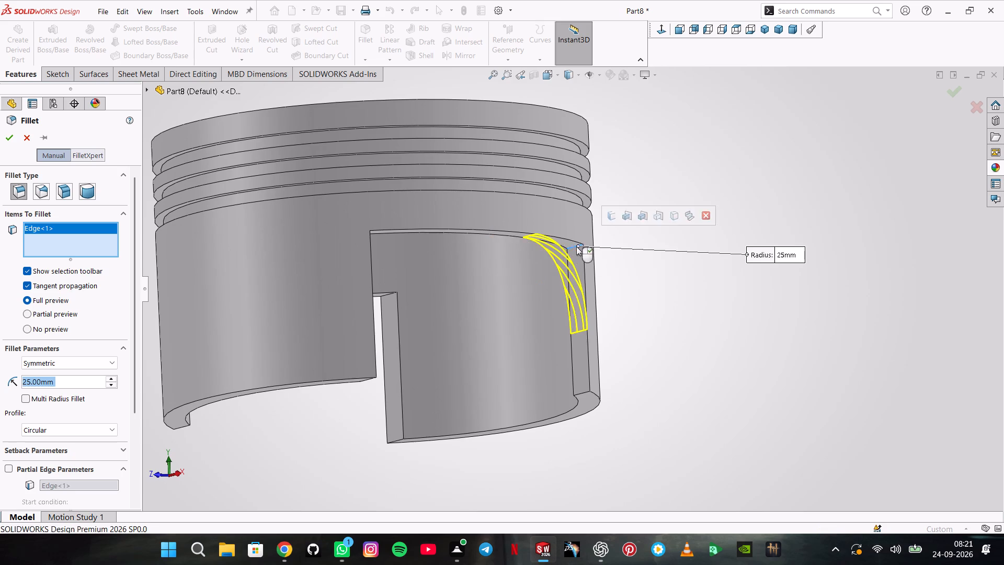
{"action": "middle_click_drag", "start_coordinate": [564, 255], "coordinate": [453, 281]}
{"action": "scroll", "coordinate": [191, 291], "scroll_direction": "down", "scroll_amount": 4}
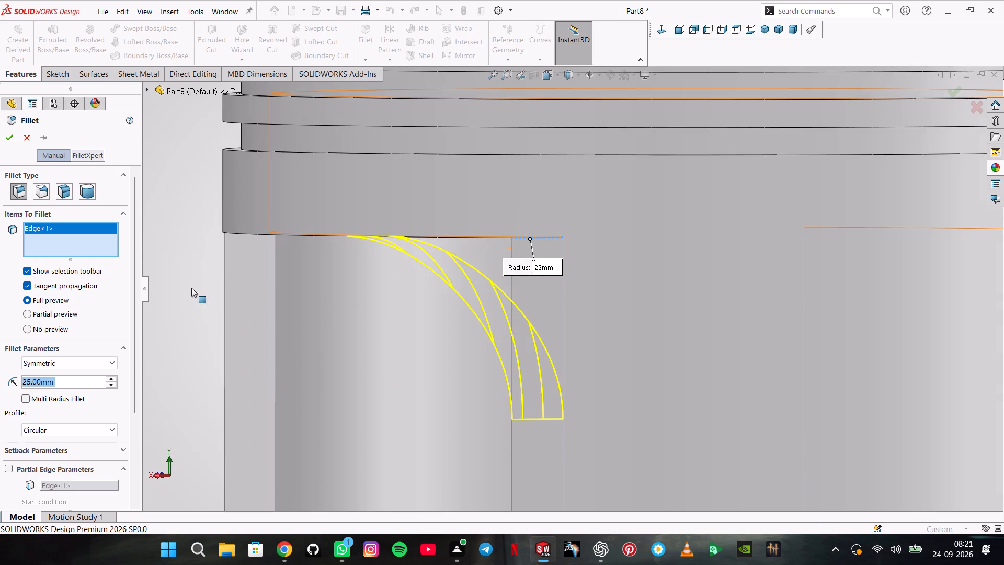
{"action": "middle_click_drag", "start_coordinate": [244, 254], "coordinate": [294, 174]}
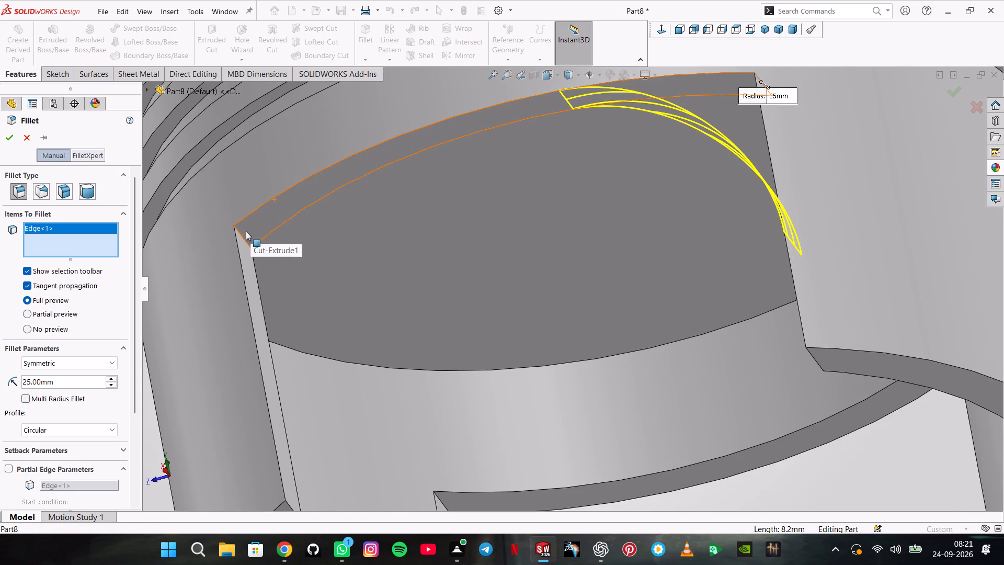
{"action": "left_click", "coordinate": [243, 235]}
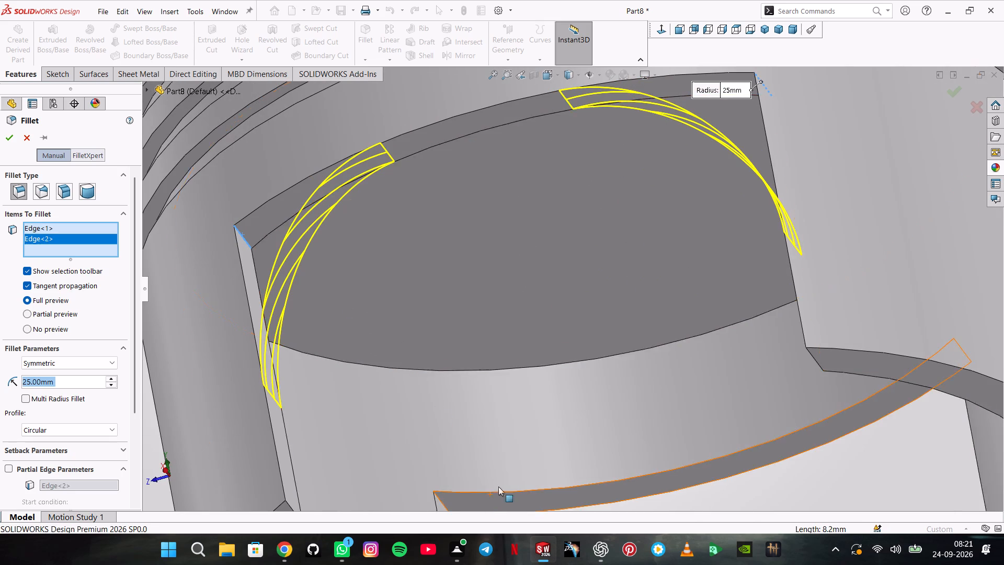
{"action": "middle_click_drag", "start_coordinate": [503, 479], "coordinate": [471, 486]}
{"action": "scroll", "coordinate": [462, 505], "scroll_direction": "up", "scroll_amount": 1}
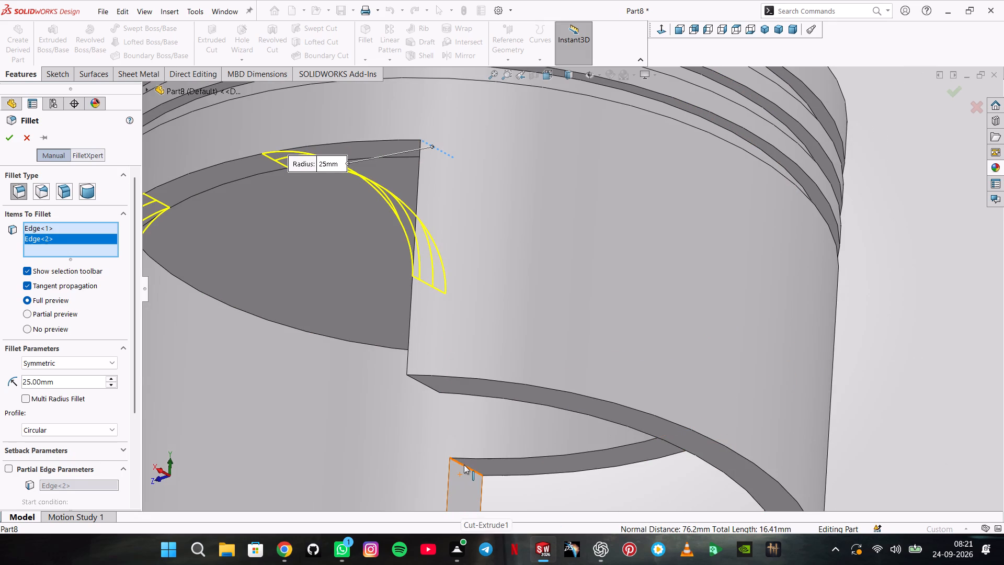
{"action": "left_click", "coordinate": [464, 465]}
{"action": "middle_click_drag", "start_coordinate": [515, 494], "coordinate": [651, 453]}
{"action": "middle_click_drag", "start_coordinate": [716, 427], "coordinate": [605, 365]}
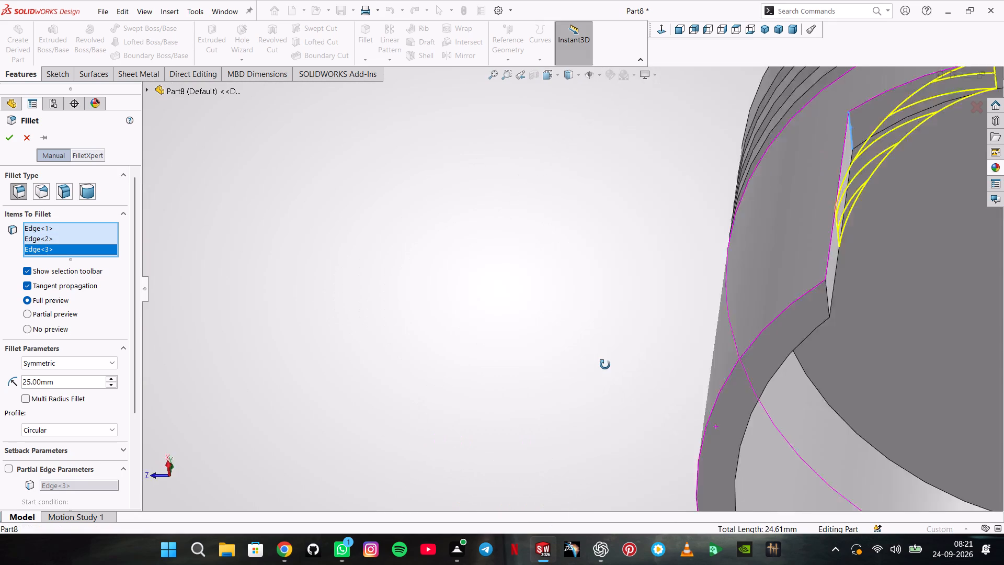
{"action": "middle_click_drag", "start_coordinate": [605, 365], "coordinate": [646, 377]}
{"action": "scroll", "coordinate": [826, 437], "scroll_direction": "up", "scroll_amount": 2}
{"action": "middle_click_drag", "start_coordinate": [869, 427], "coordinate": [860, 444]}
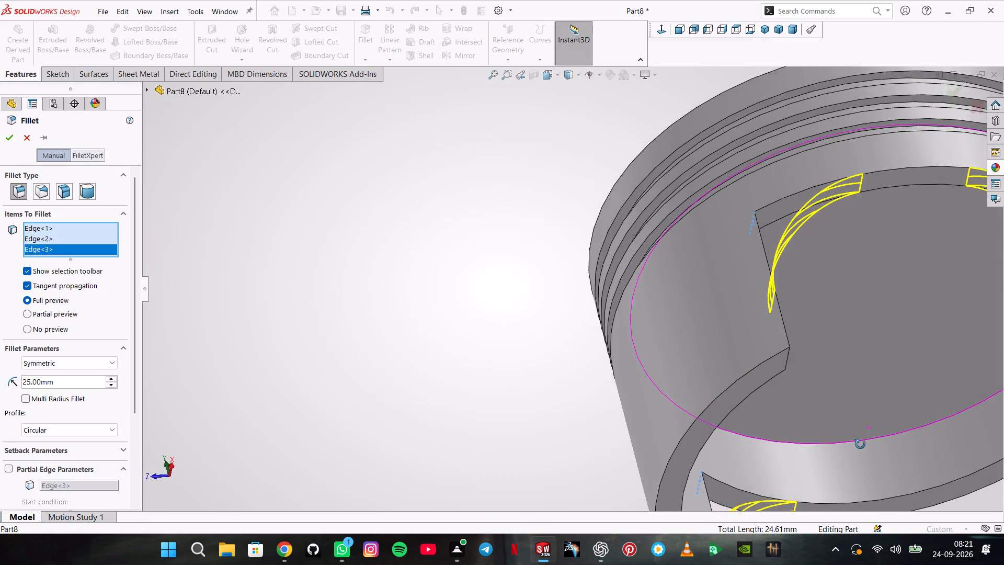
{"action": "middle_click_drag", "start_coordinate": [860, 444], "coordinate": [897, 453]}
{"action": "scroll", "coordinate": [912, 453], "scroll_direction": "up", "scroll_amount": 2}
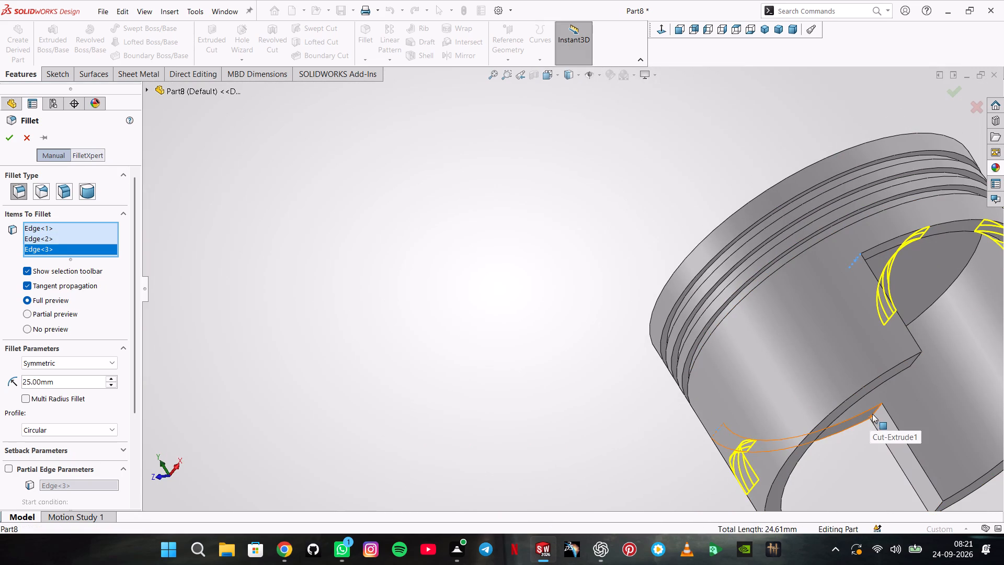
{"action": "left_click", "coordinate": [875, 414]}
{"action": "scroll", "coordinate": [692, 415], "scroll_direction": "up", "scroll_amount": 2}
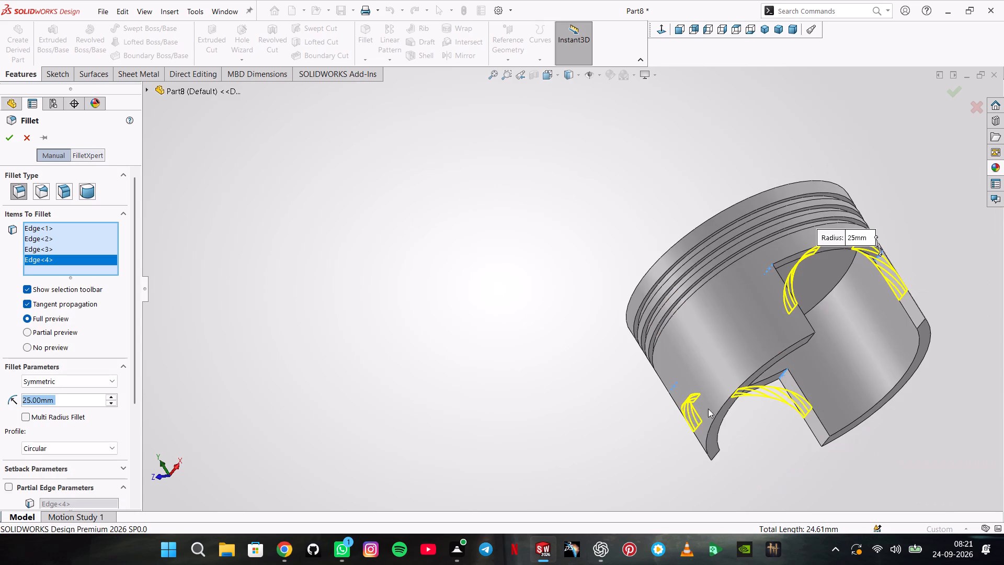
{"action": "middle_click_drag", "start_coordinate": [742, 394], "coordinate": [706, 466]}
{"action": "left_click", "coordinate": [9, 142]}
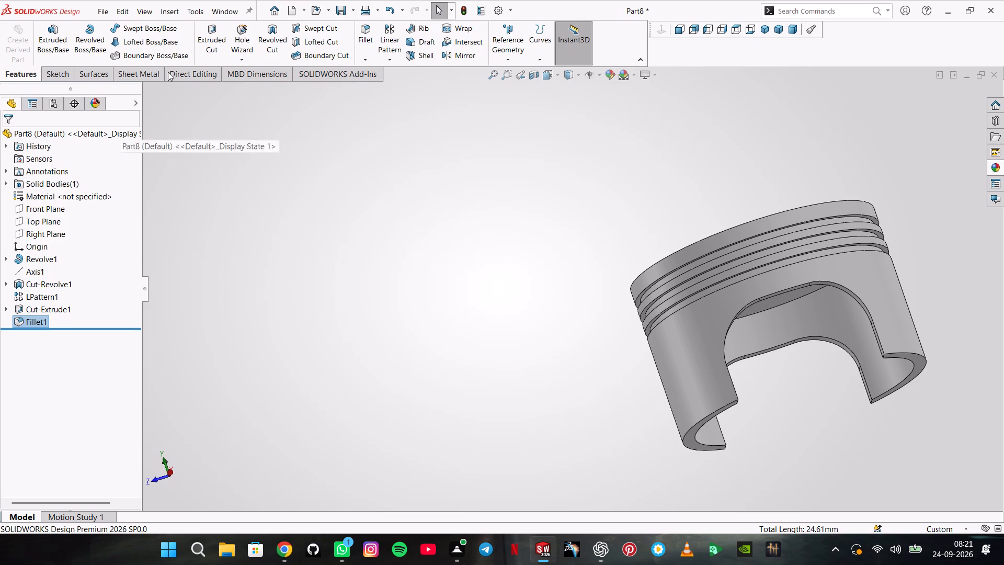
Fillet the four lower corner edges of the skirt, where the cutouts meet its bottom rim, with a 10 mm radius.
{"action": "left_click", "coordinate": [371, 40]}
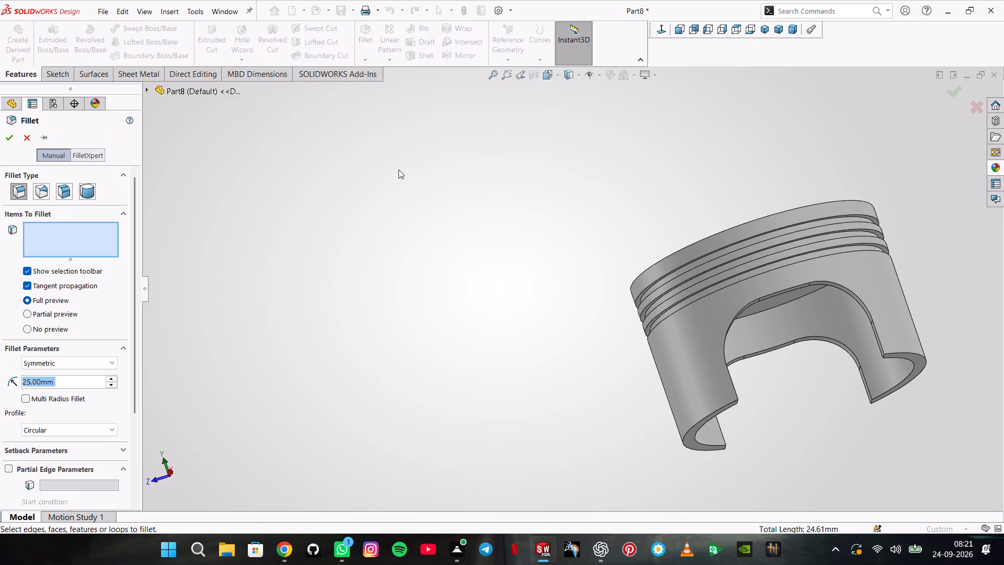
{"action": "type", "text": "10"}
{"action": "key", "text": "Return"}
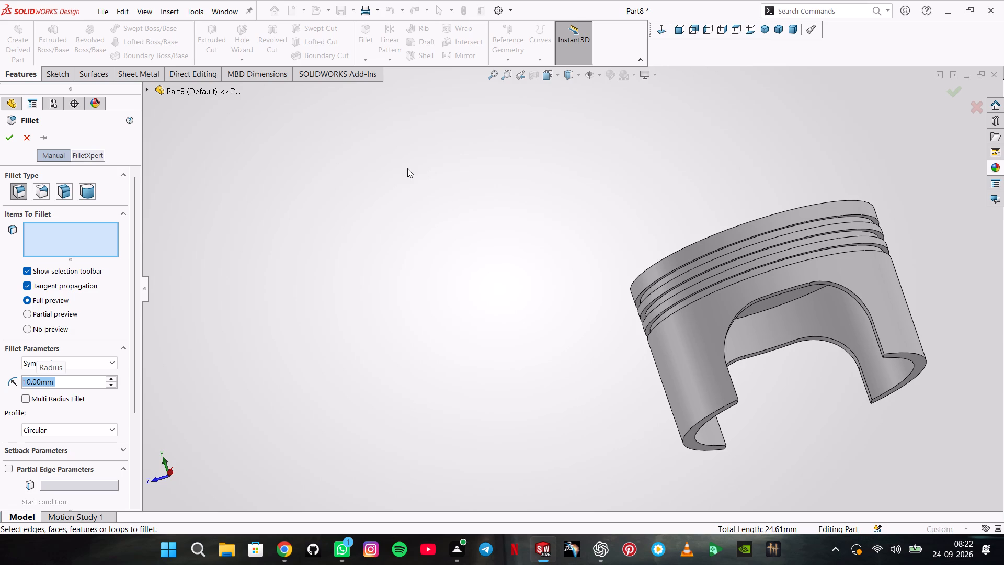
{"action": "middle_click_drag", "start_coordinate": [764, 310], "coordinate": [714, 347]}
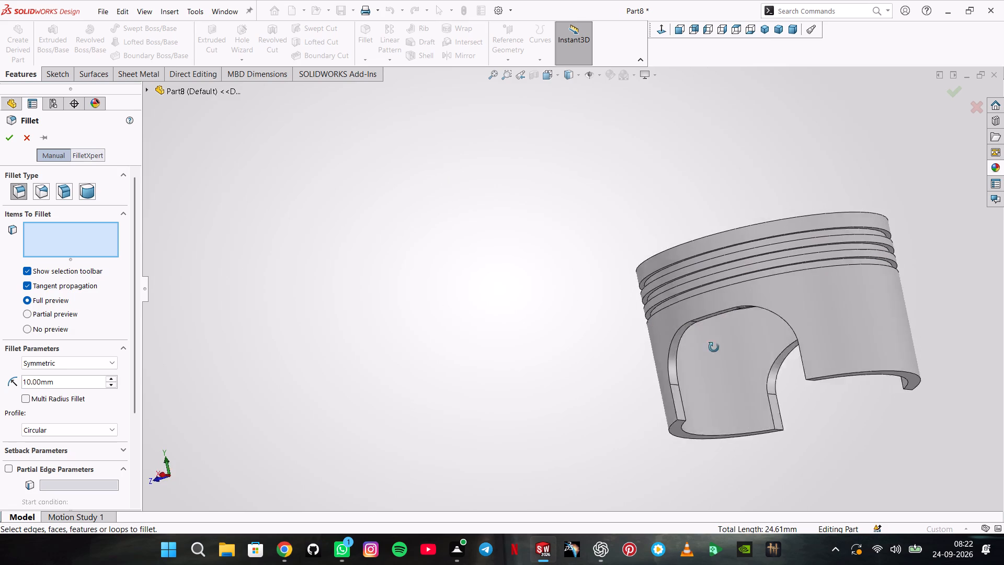
{"action": "middle_click_drag", "start_coordinate": [714, 347], "coordinate": [702, 354]}
{"action": "scroll", "coordinate": [672, 414], "scroll_direction": "down", "scroll_amount": 1}
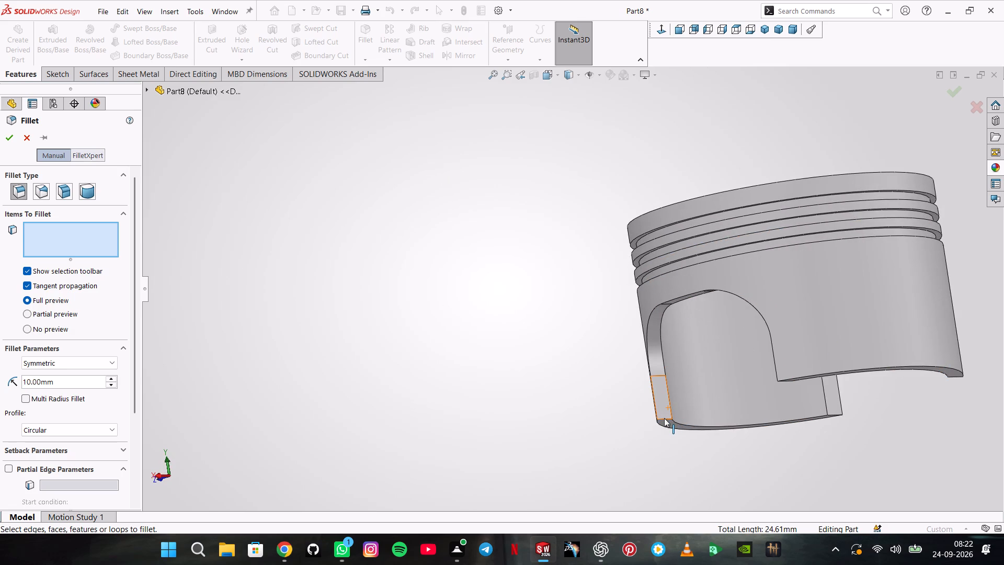
{"action": "left_click", "coordinate": [664, 418]}
{"action": "middle_click_drag", "start_coordinate": [632, 402], "coordinate": [710, 401]}
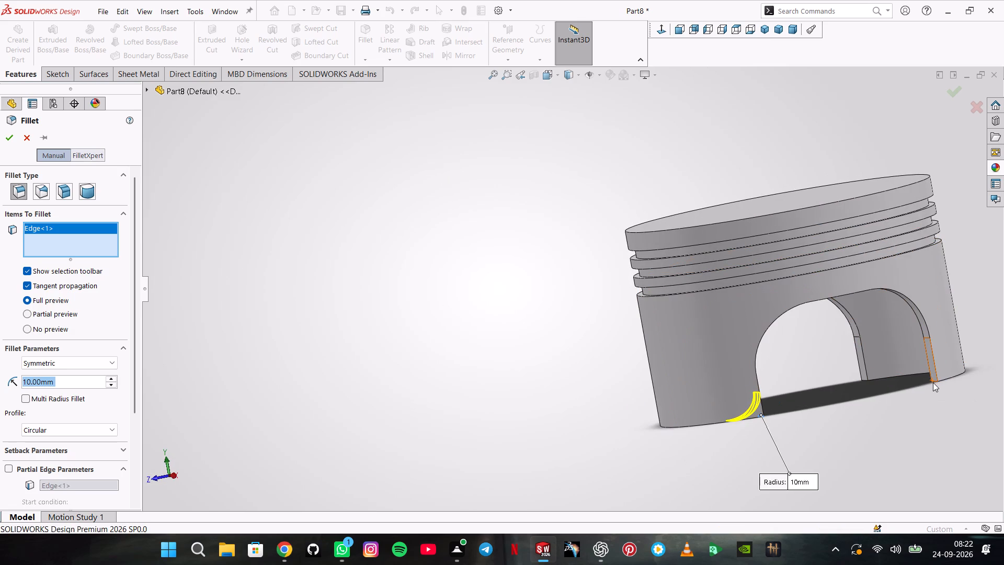
{"action": "scroll", "coordinate": [935, 380], "scroll_direction": "down", "scroll_amount": 4}
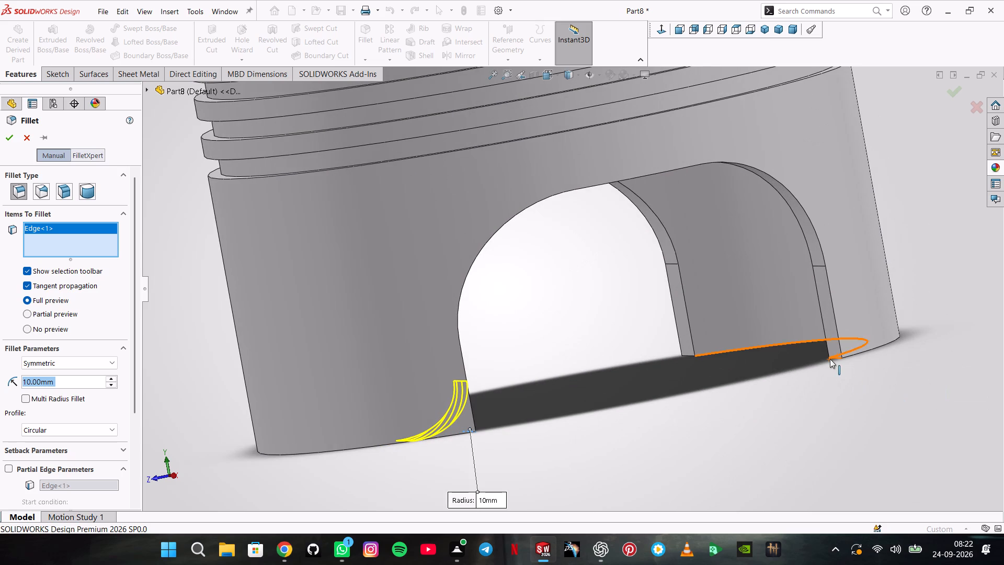
{"action": "left_click", "coordinate": [835, 359]}
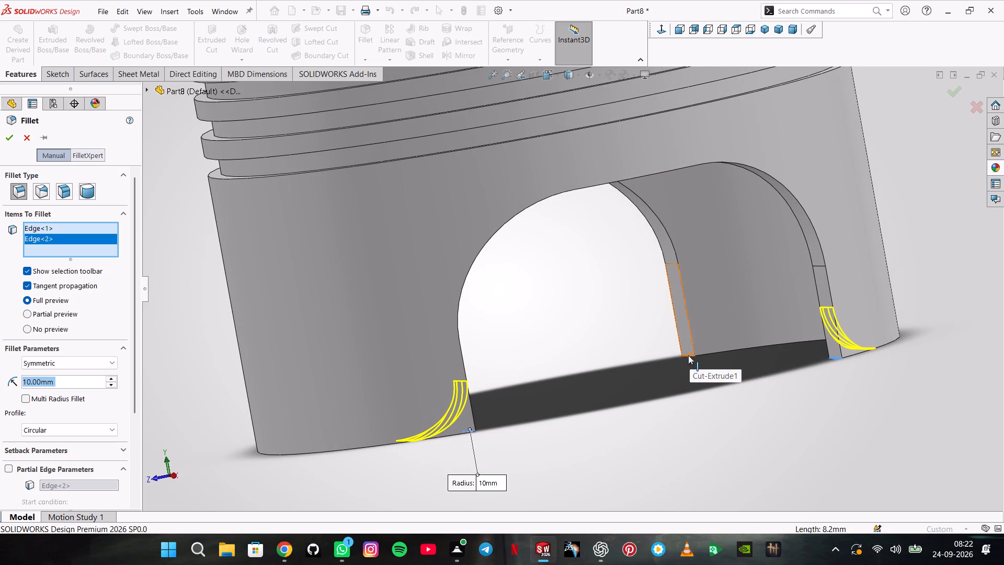
{"action": "left_click", "coordinate": [688, 356]}
{"action": "middle_click_drag", "start_coordinate": [657, 357], "coordinate": [576, 411]}
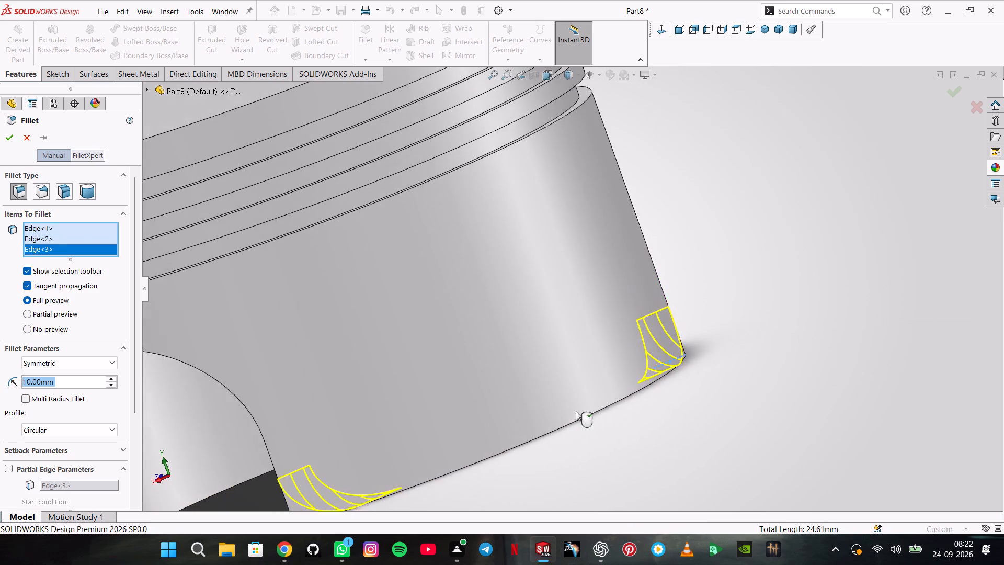
{"action": "scroll", "coordinate": [303, 465], "scroll_direction": "up", "scroll_amount": 4}
{"action": "middle_click_drag", "start_coordinate": [372, 420], "coordinate": [411, 405]}
{"action": "scroll", "coordinate": [415, 396], "scroll_direction": "down", "scroll_amount": 3}
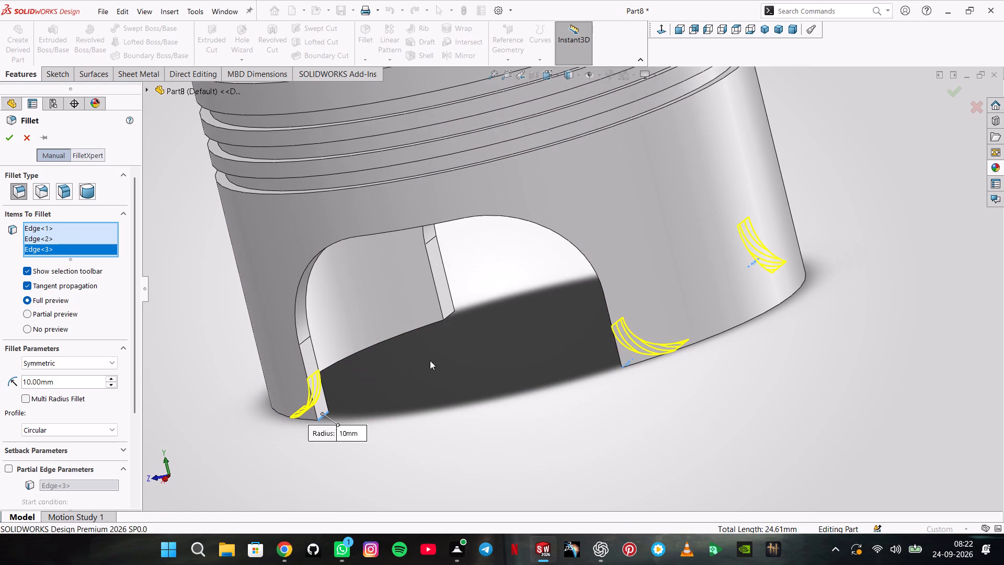
{"action": "left_click", "coordinate": [452, 313]}
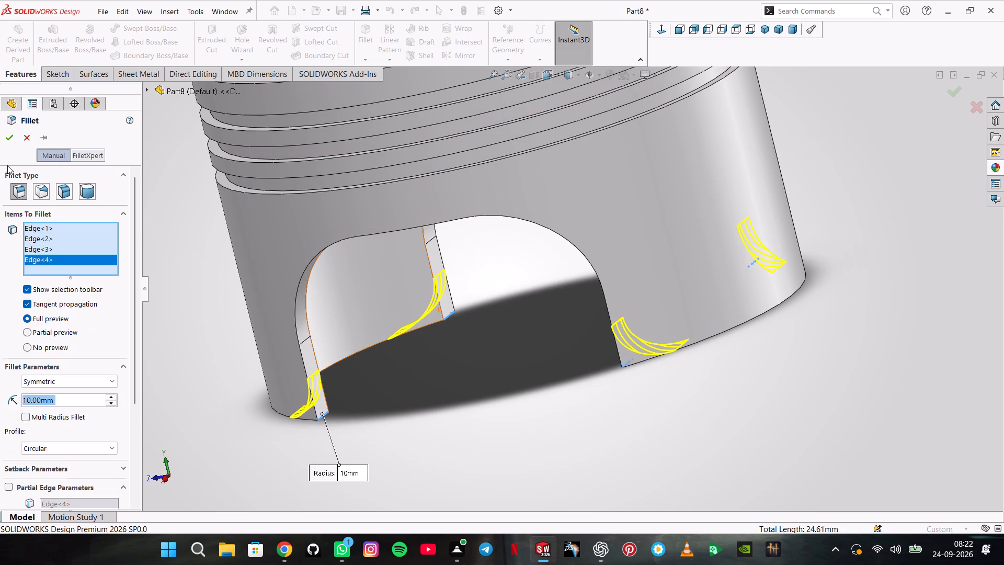
{"action": "left_click", "coordinate": [8, 142]}
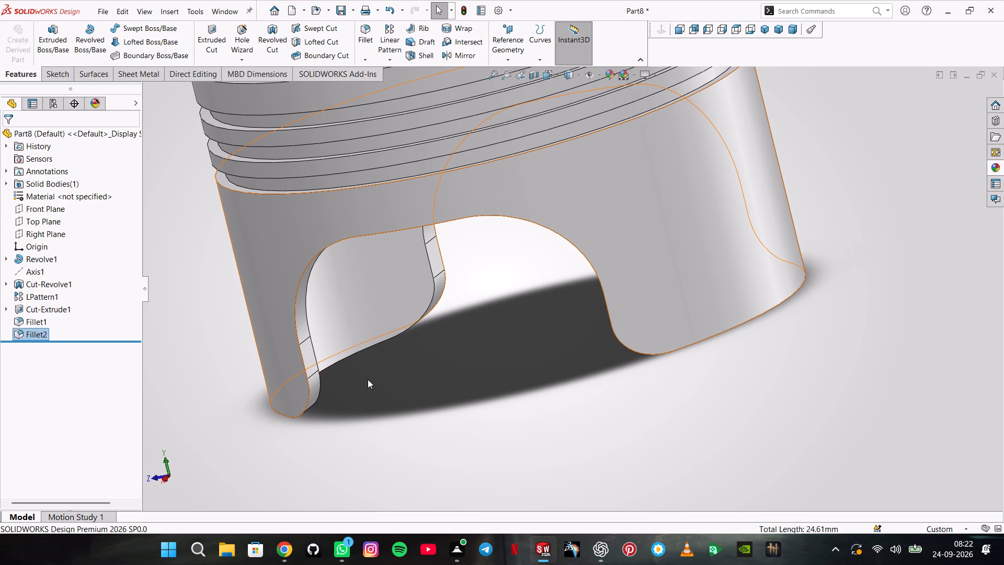
Start a sketch on the piston crown's inner underside and draw a center rectangle about 17 × 37 mm, level with the origin on its negative X side.
{"action": "middle_click_drag", "start_coordinate": [454, 356], "coordinate": [457, 233]}
{"action": "scroll", "coordinate": [457, 241], "scroll_direction": "up", "scroll_amount": 1}
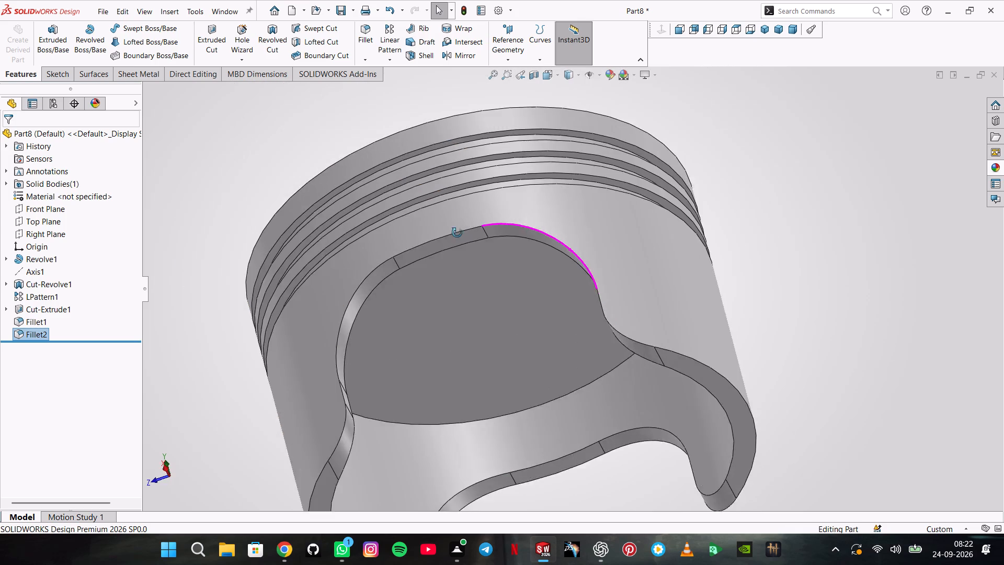
{"action": "middle_click_drag", "start_coordinate": [457, 233], "coordinate": [455, 227]}
{"action": "scroll", "coordinate": [451, 217], "scroll_direction": "down", "scroll_amount": 2}
{"action": "left_click", "coordinate": [476, 322]}
{"action": "left_click", "coordinate": [522, 288]}
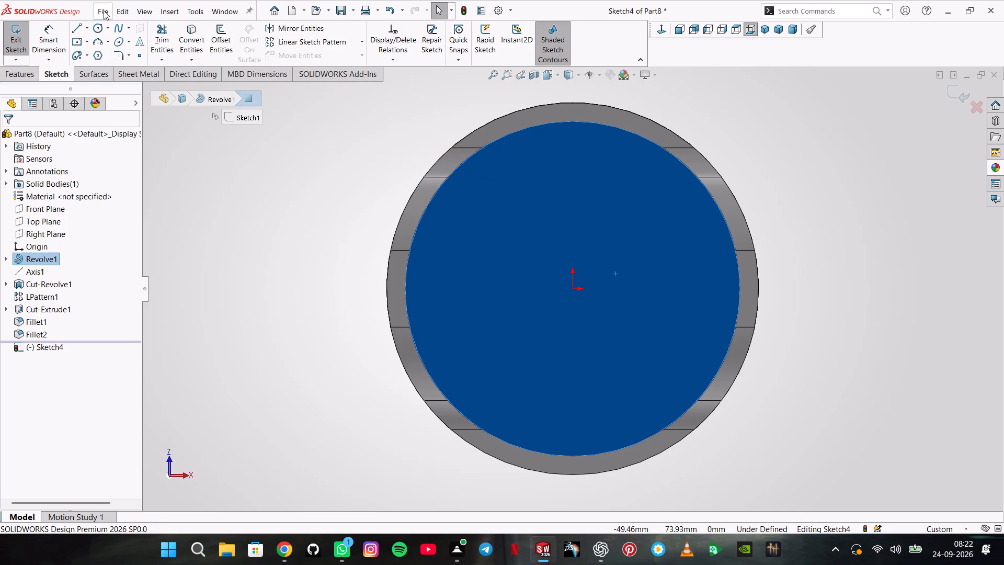
{"action": "left_click", "coordinate": [75, 41]}
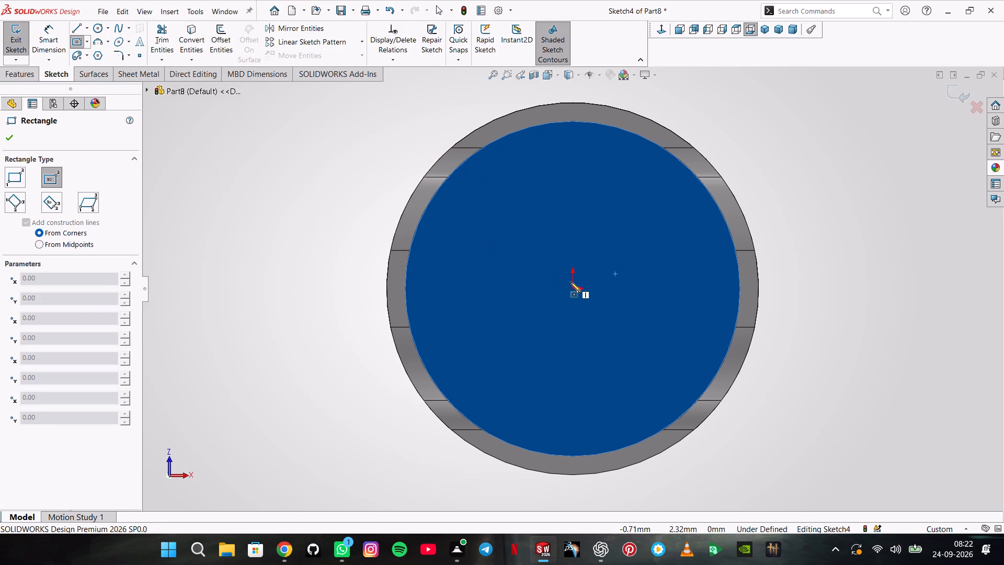
{"action": "left_click", "coordinate": [521, 287]}
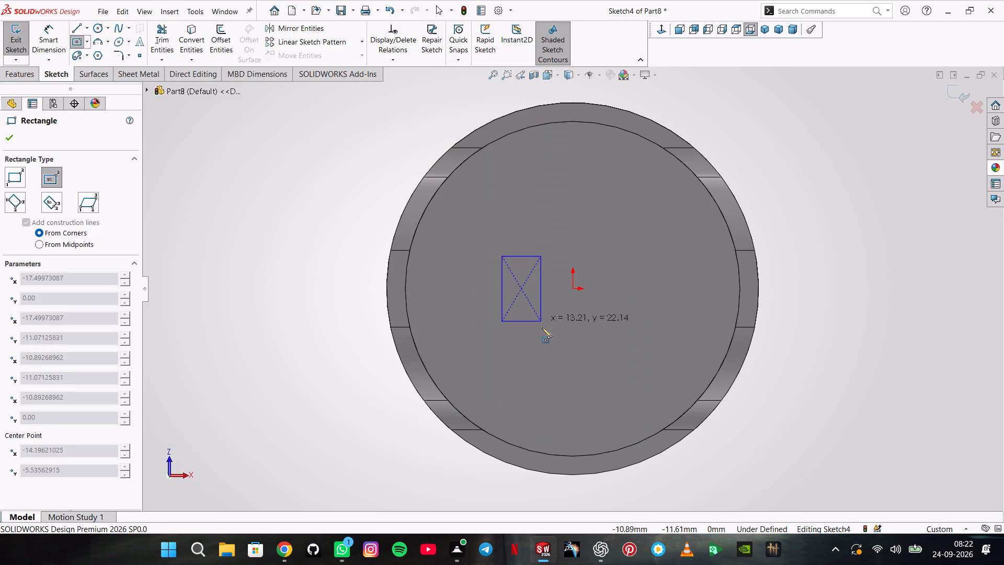
{"action": "left_click", "coordinate": [546, 343]}
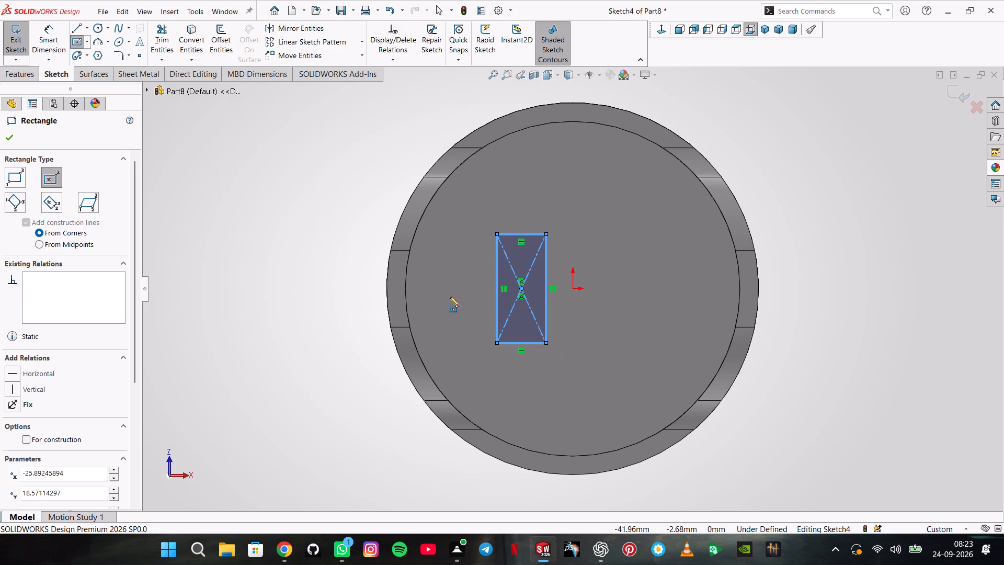
Dimension the rectangle's short side as 19 mm.
{"action": "left_click", "coordinate": [45, 48]}
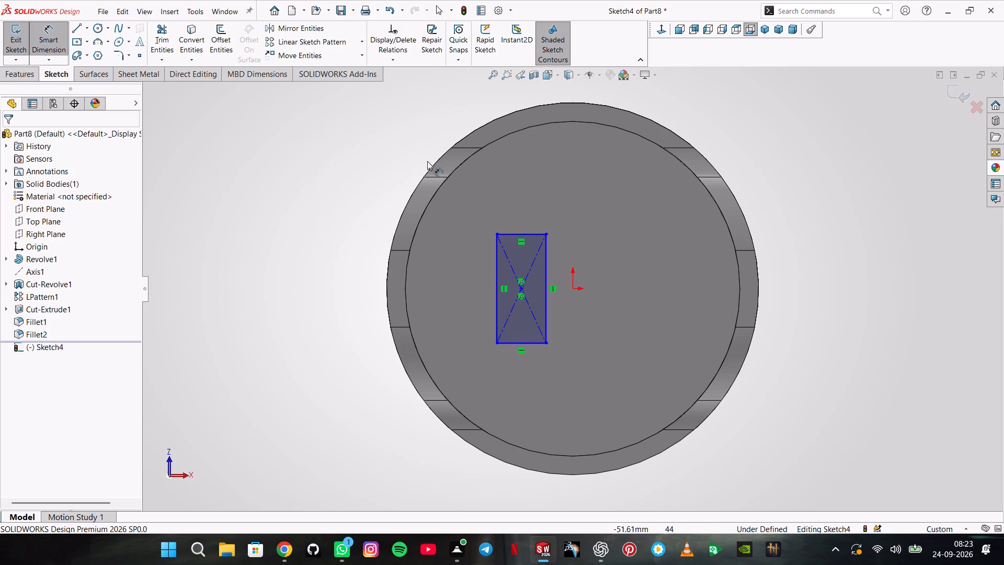
{"action": "left_click", "coordinate": [516, 232]}
{"action": "left_click", "coordinate": [516, 202]}
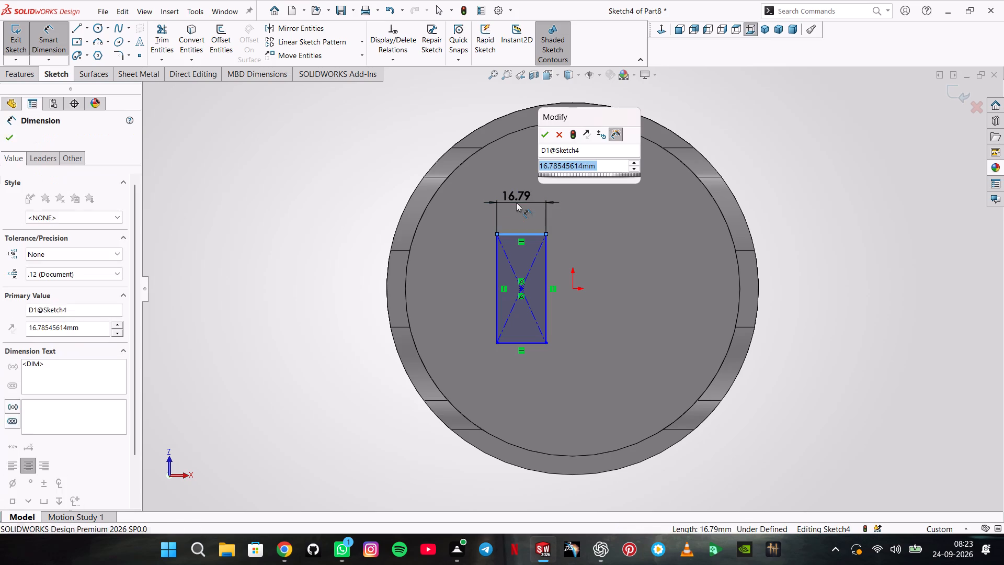
{"action": "type", "text": "19"}
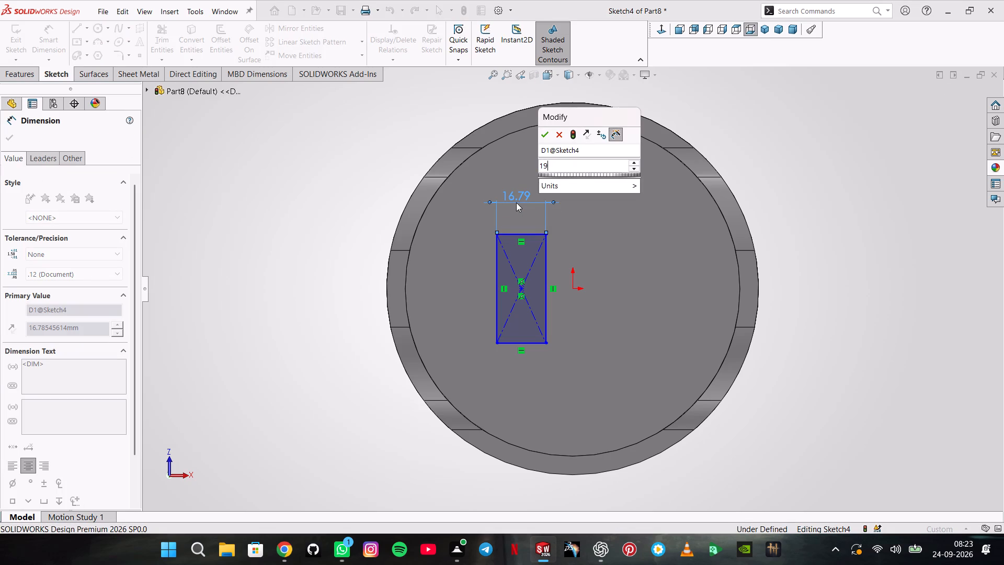
{"action": "key", "text": "Return"}
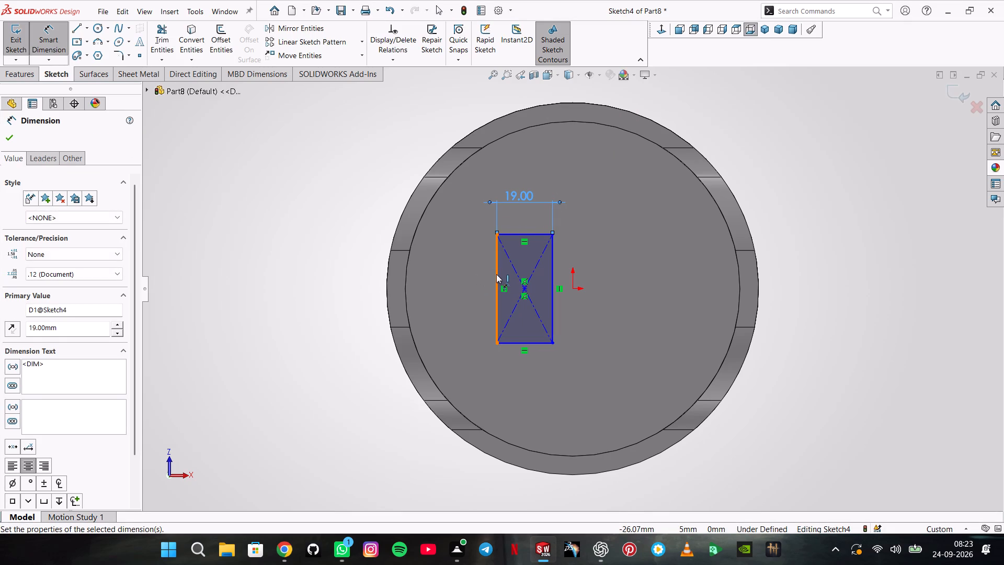
Dimension the rectangle's long side as 50.8 mm.
{"action": "left_click", "coordinate": [496, 274]}
{"action": "left_click", "coordinate": [476, 274]}
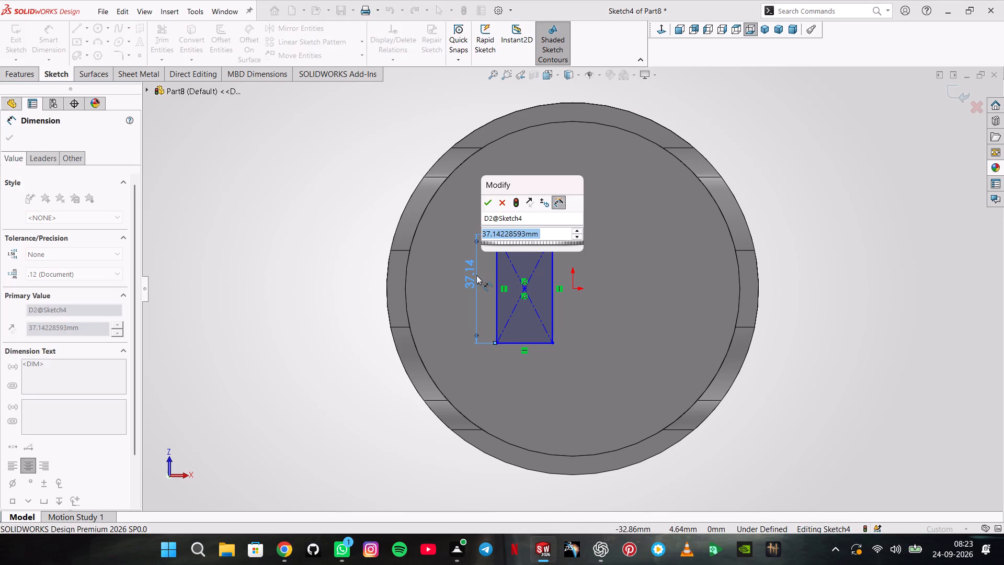
{"action": "type", "text": "503."}
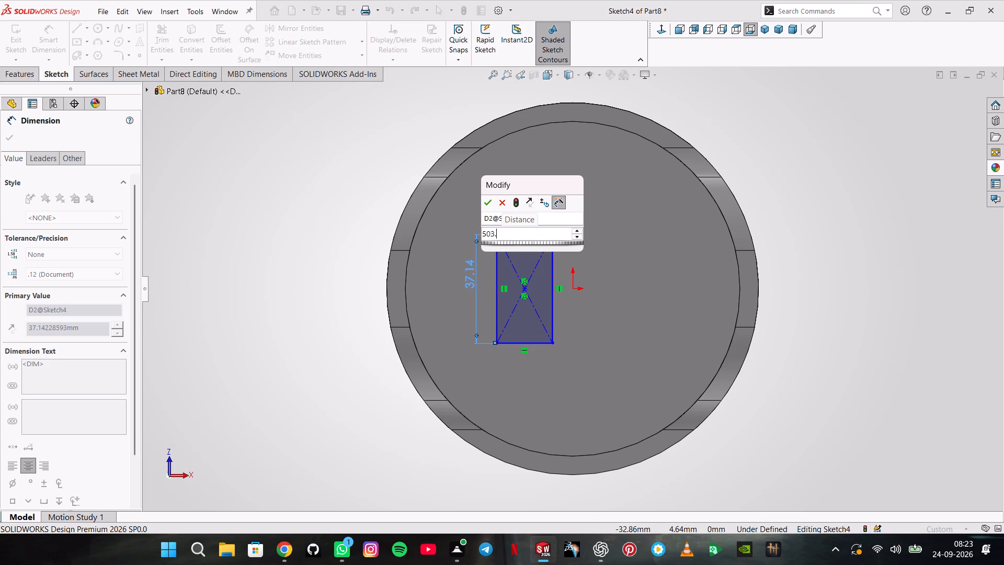
{"action": "key", "text": "BackSpace"}
{"action": "key", "text": "BackSpace"}
{"action": "type", "text": ".8"}
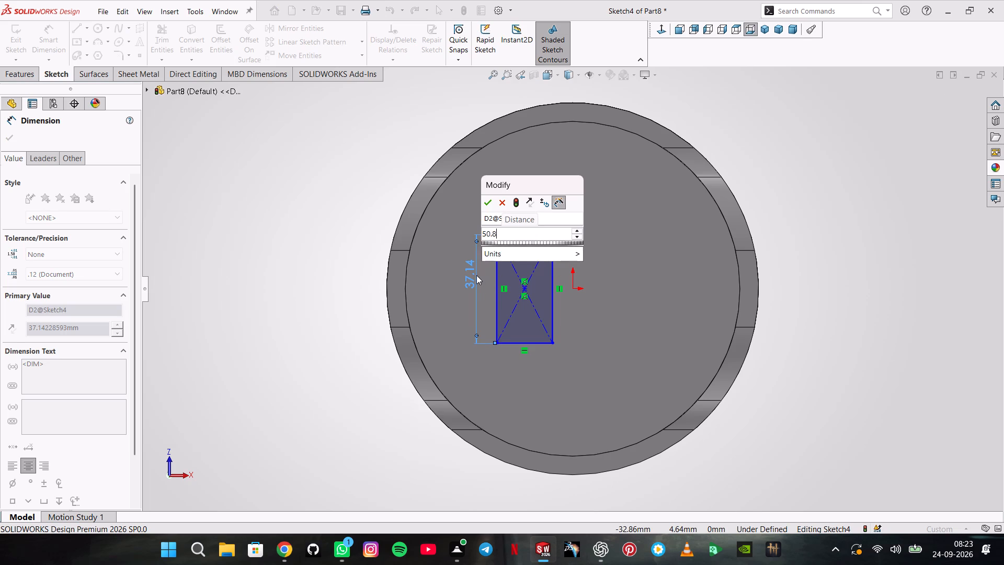
{"action": "key", "text": "Return"}
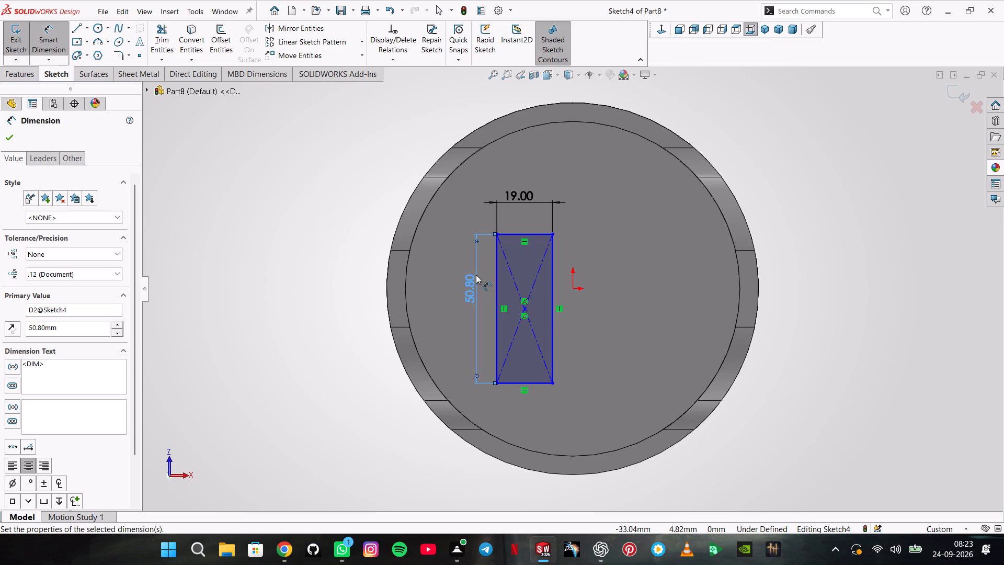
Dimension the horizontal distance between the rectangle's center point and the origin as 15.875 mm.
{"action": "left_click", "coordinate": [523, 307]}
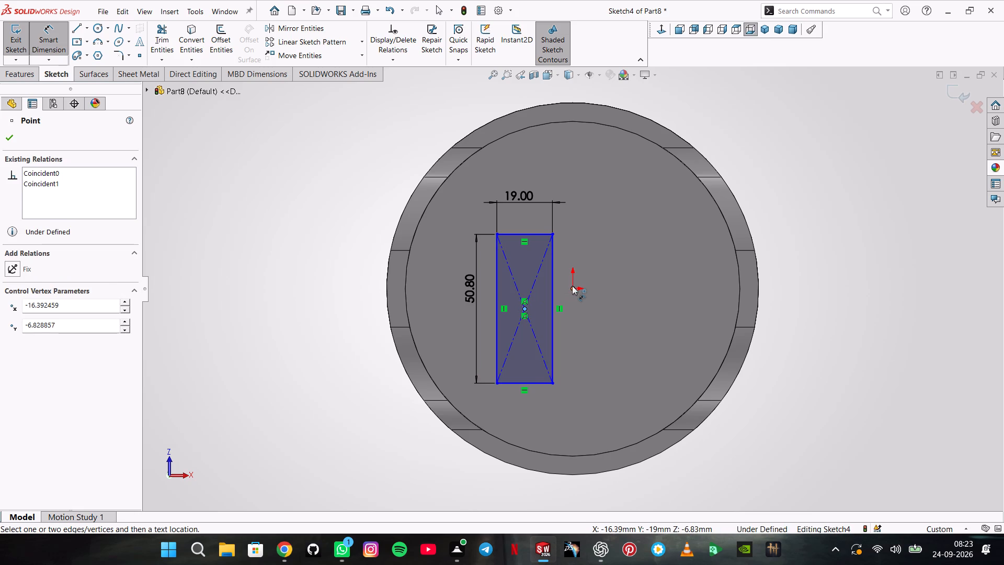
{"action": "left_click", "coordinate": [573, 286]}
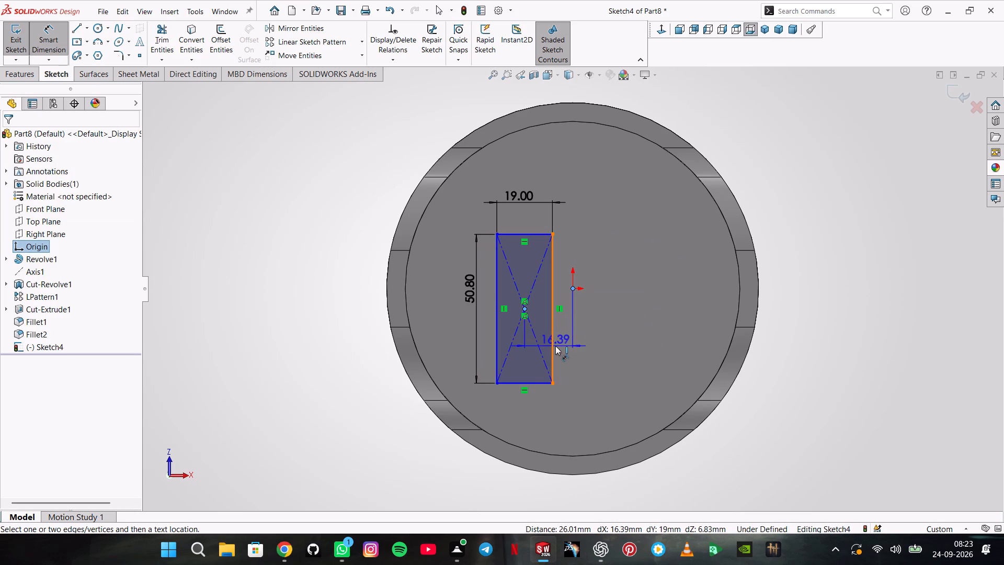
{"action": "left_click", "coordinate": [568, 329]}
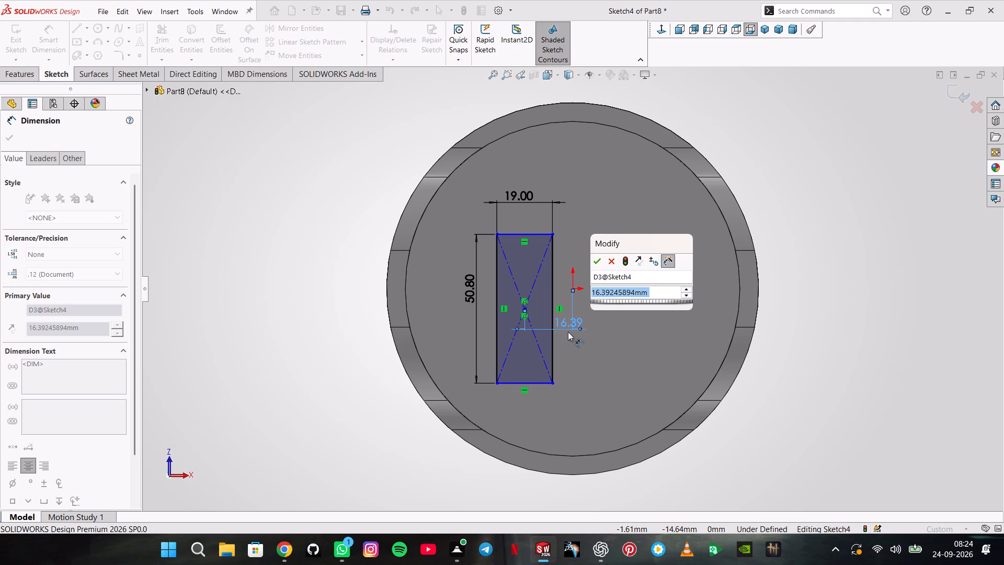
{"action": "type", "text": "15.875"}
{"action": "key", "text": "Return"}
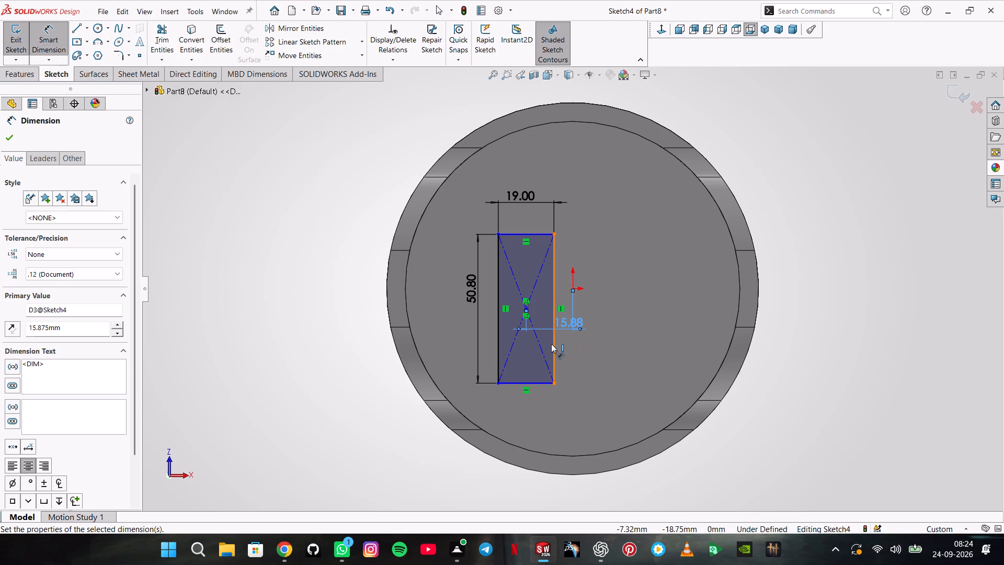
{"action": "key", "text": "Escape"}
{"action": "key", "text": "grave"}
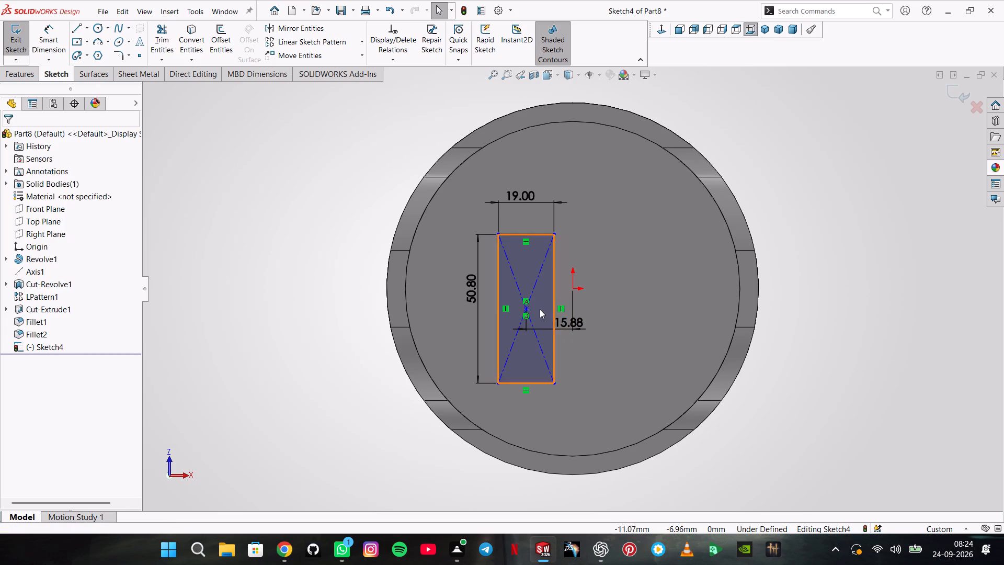
Add a horizontal relation between the rectangle's center point and the origin.
{"action": "left_click", "coordinate": [528, 310]}
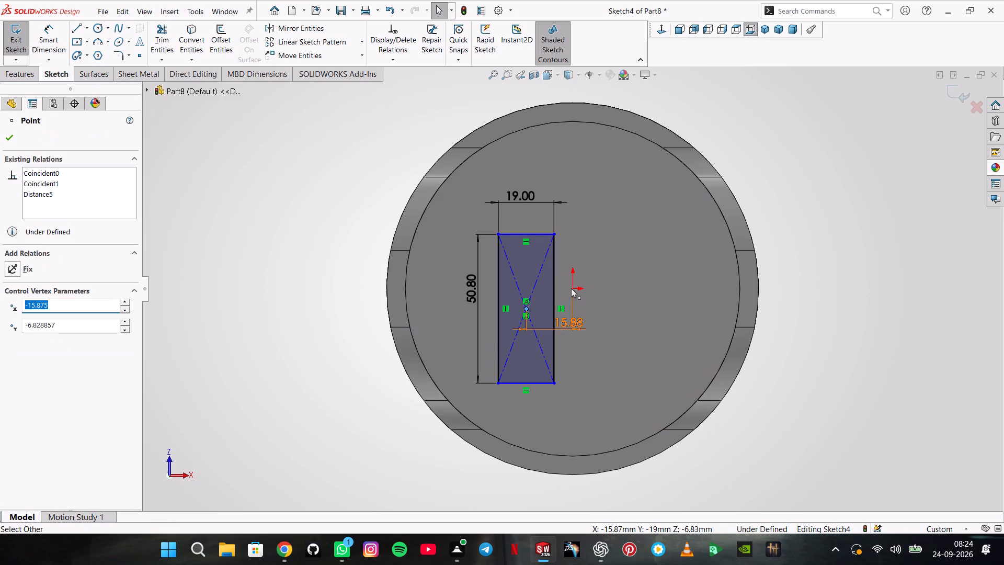
{"action": "left_click", "coordinate": [571, 288], "text": "ctrl"}
{"action": "left_click", "coordinate": [606, 241]}
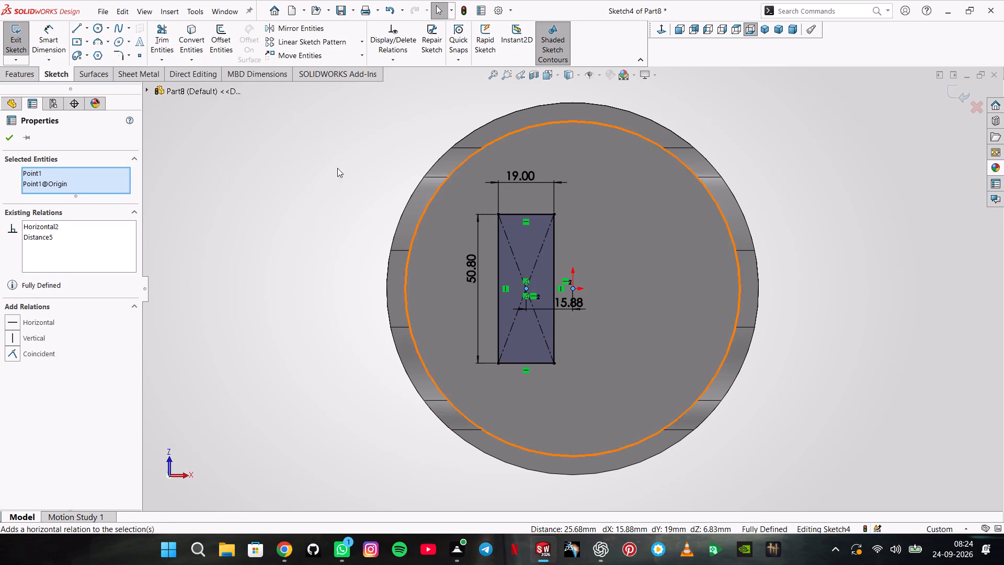
{"action": "left_click", "coordinate": [10, 135]}
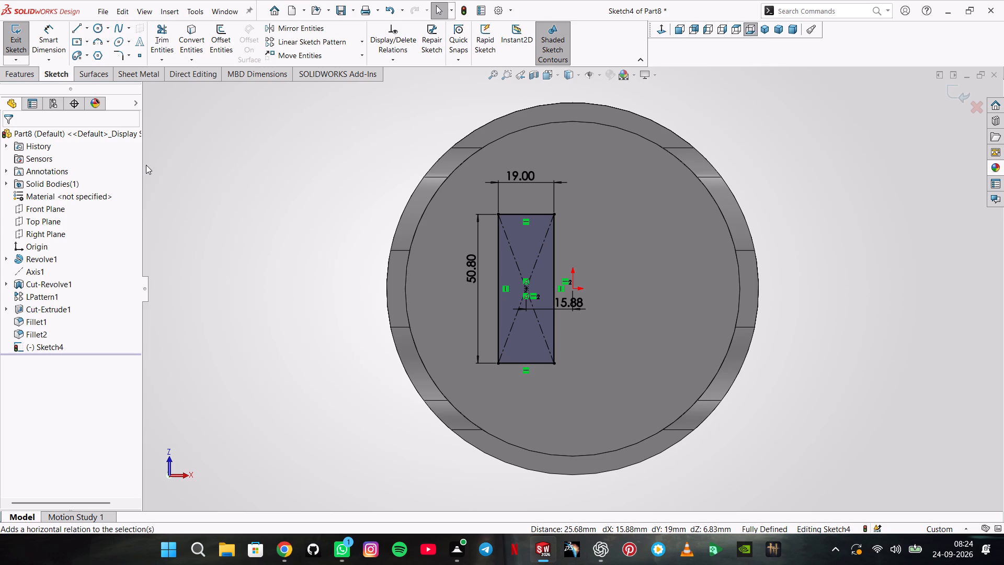
{"action": "key", "text": "Escape"}
{"action": "key", "text": "Escape"}
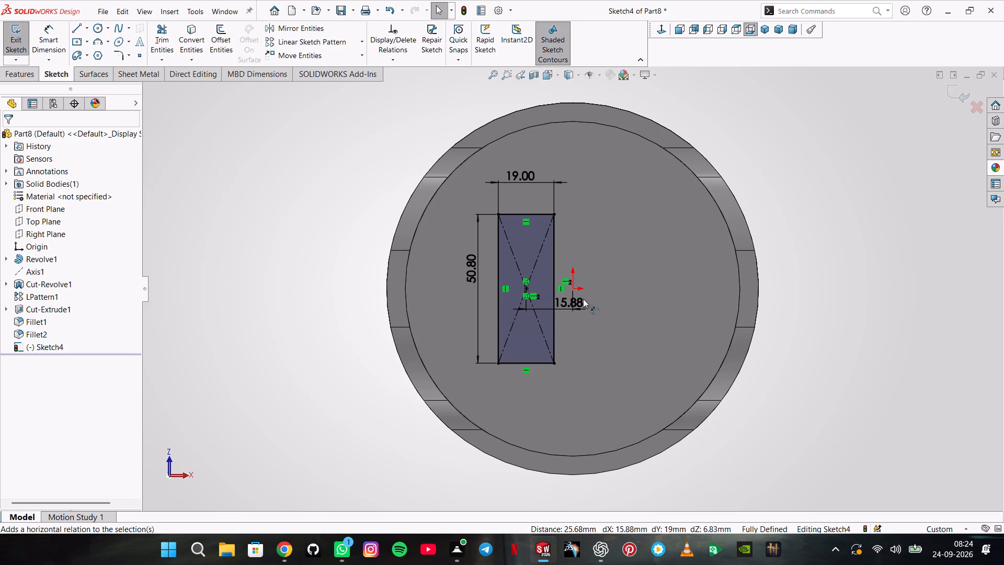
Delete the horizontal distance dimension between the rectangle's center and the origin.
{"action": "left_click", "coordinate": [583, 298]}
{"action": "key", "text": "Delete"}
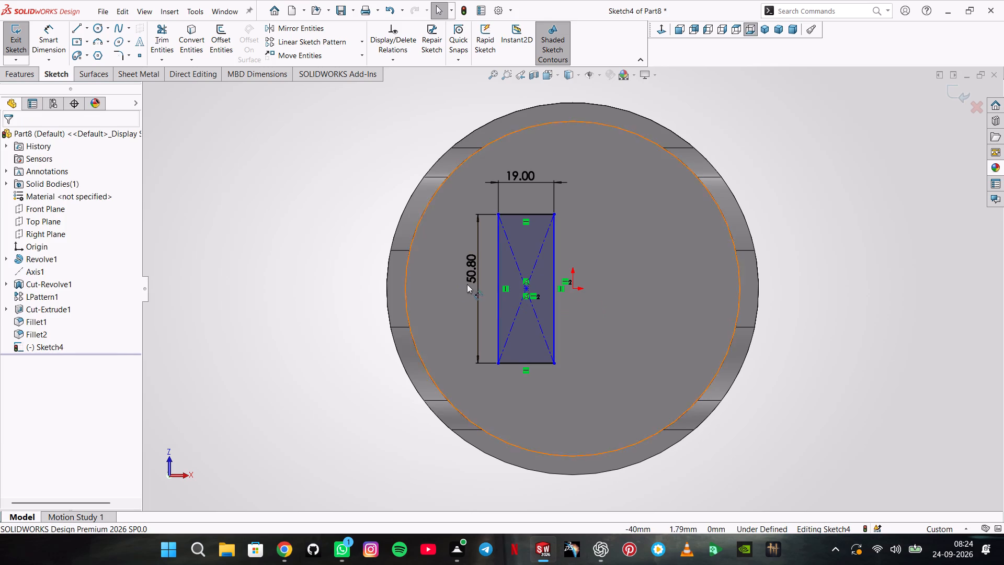
Dimension the distance from the origin to the rectangle's nearer long side as 17.55 mm.
{"action": "left_click", "coordinate": [553, 256]}
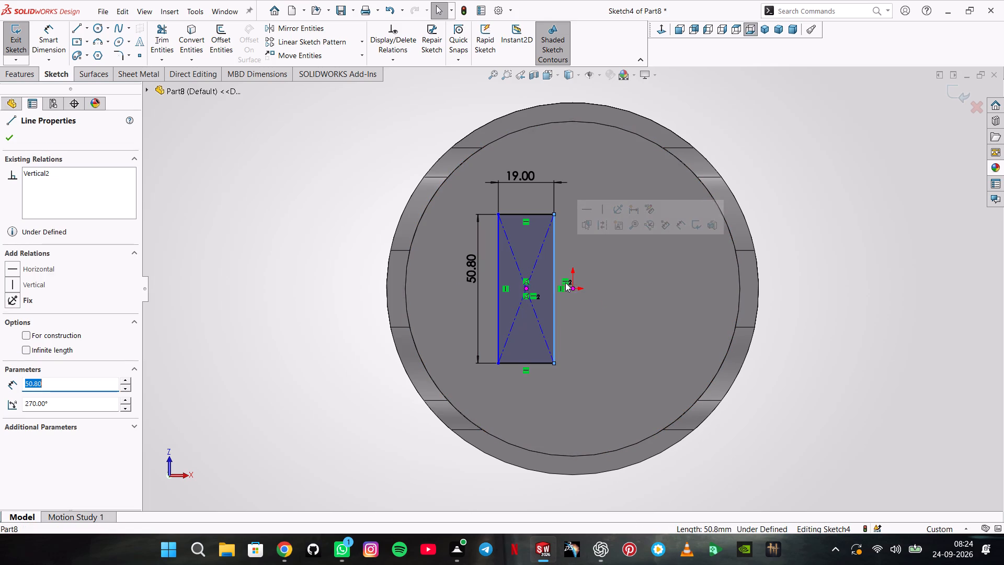
{"action": "left_click", "coordinate": [58, 34]}
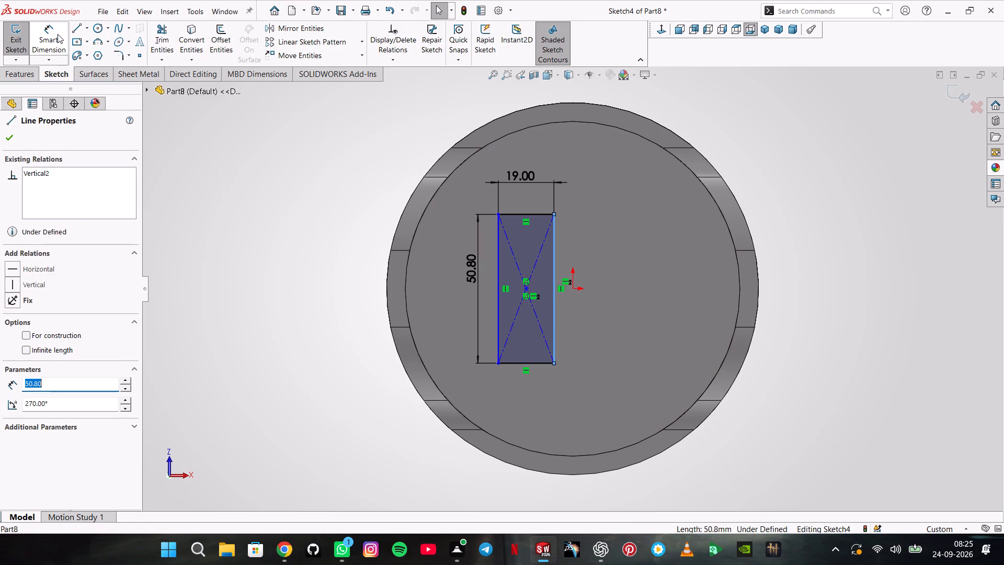
{"action": "left_click", "coordinate": [554, 267]}
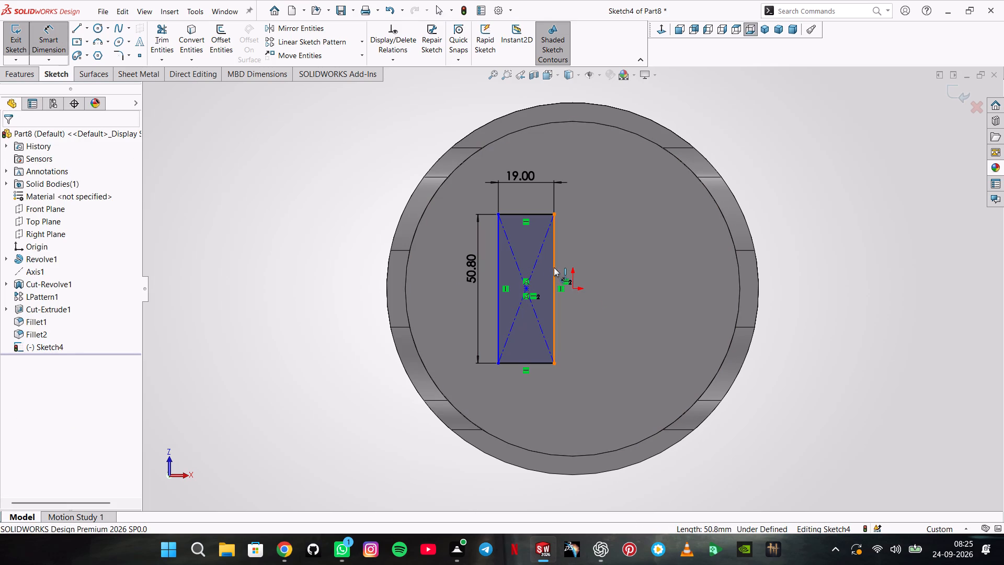
{"action": "left_click", "coordinate": [573, 286]}
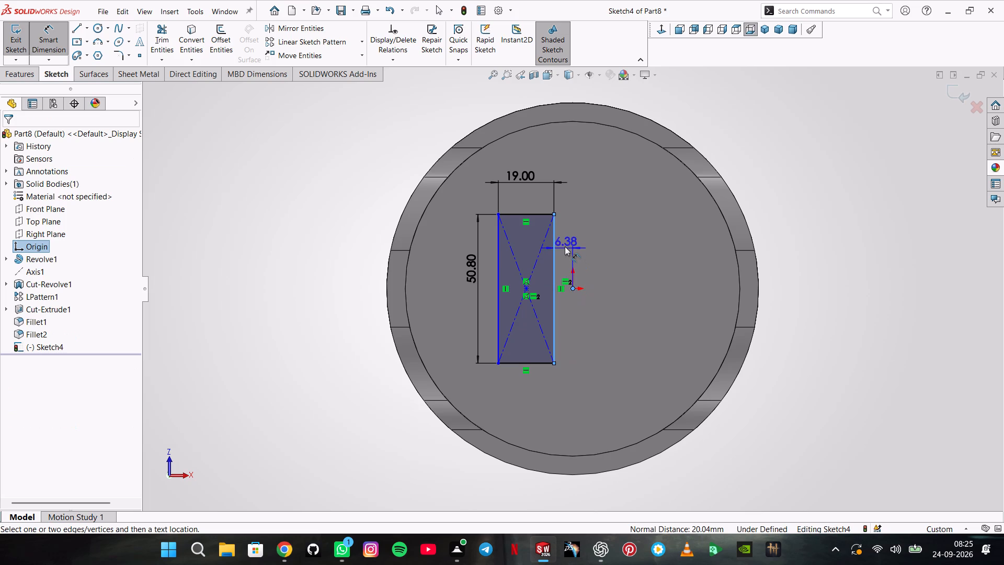
{"action": "left_click", "coordinate": [565, 246]}
{"action": "type", "text": "17"}
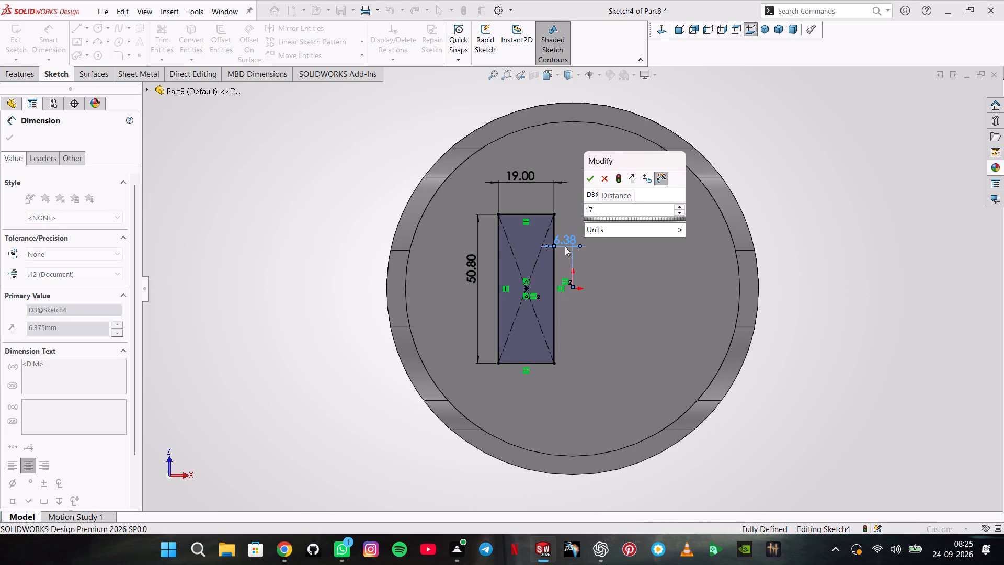
{"action": "type", "text": ".55"}
{"action": "key", "text": "Return"}
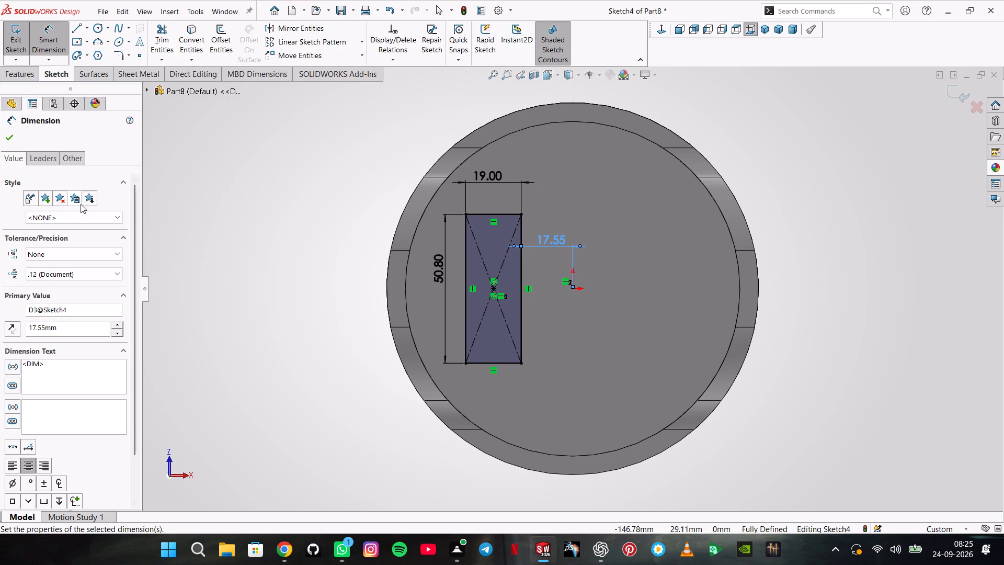
{"action": "left_click", "coordinate": [11, 139]}
Extrude the rectangle as a blind boss 63.5 mm deep from the crown's underside, merged with the piston.
{"action": "left_click", "coordinate": [24, 82]}
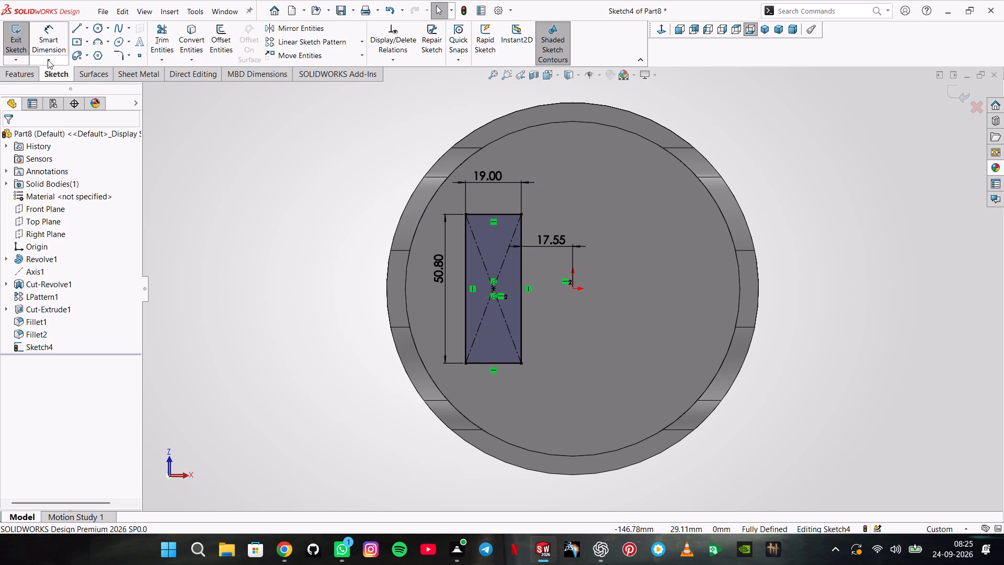
{"action": "left_click", "coordinate": [33, 75]}
{"action": "left_click", "coordinate": [47, 51]}
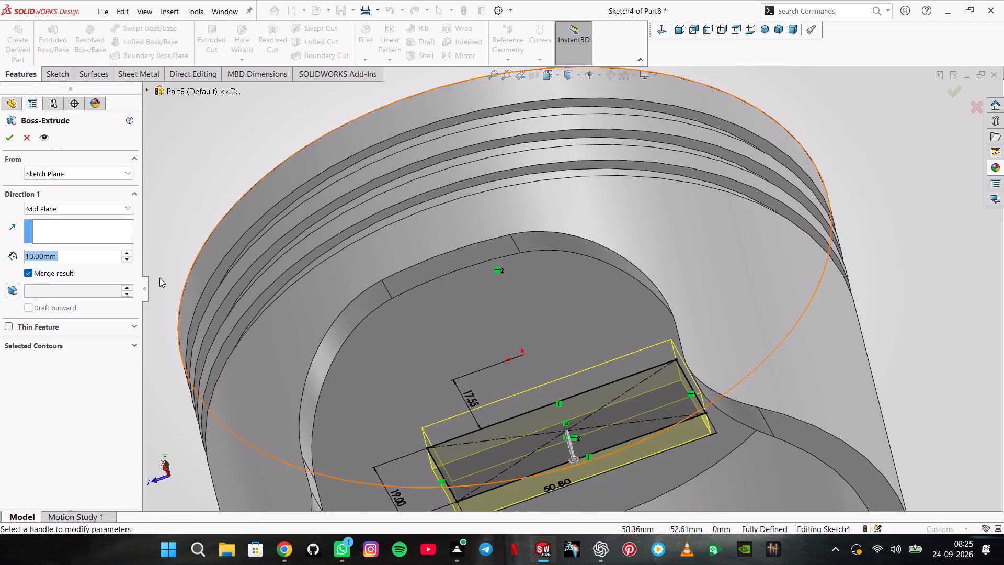
{"action": "type", "text": "63.50"}
{"action": "key", "text": "Return"}
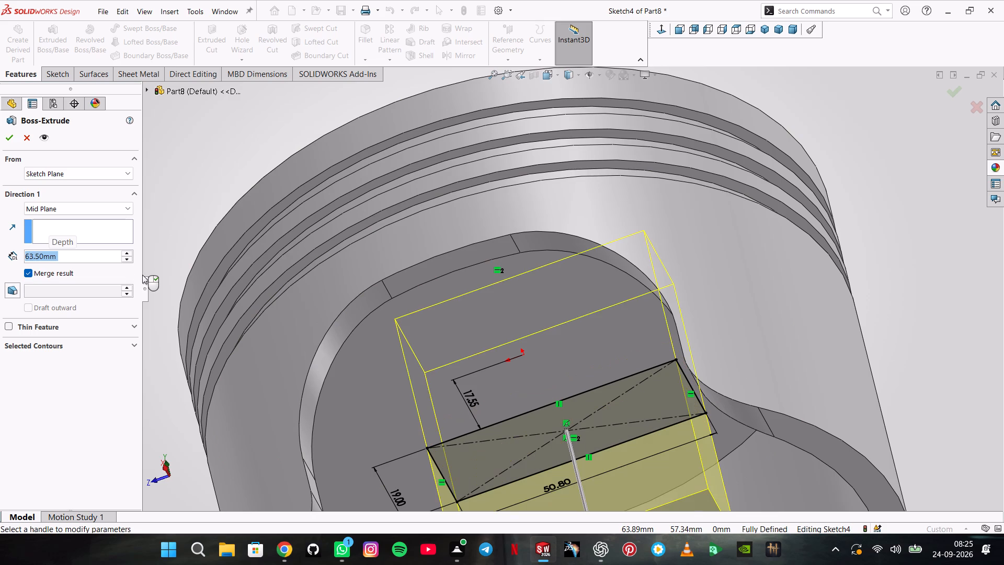
{"action": "left_click", "coordinate": [96, 212]}
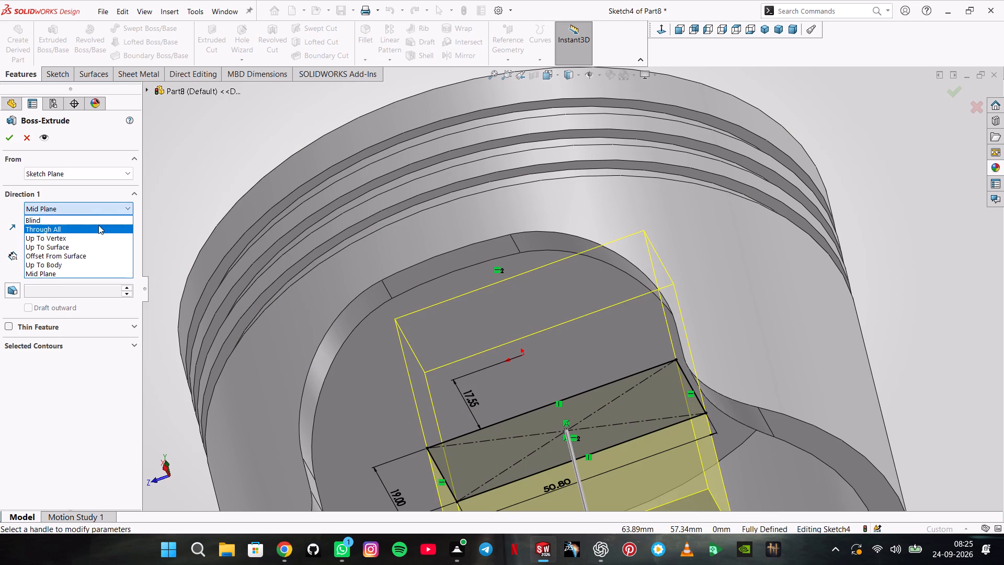
{"action": "left_click", "coordinate": [83, 223]}
{"action": "scroll", "coordinate": [140, 240], "scroll_direction": "up", "scroll_amount": 3}
{"action": "scroll", "coordinate": [418, 284], "scroll_direction": "up", "scroll_amount": 3}
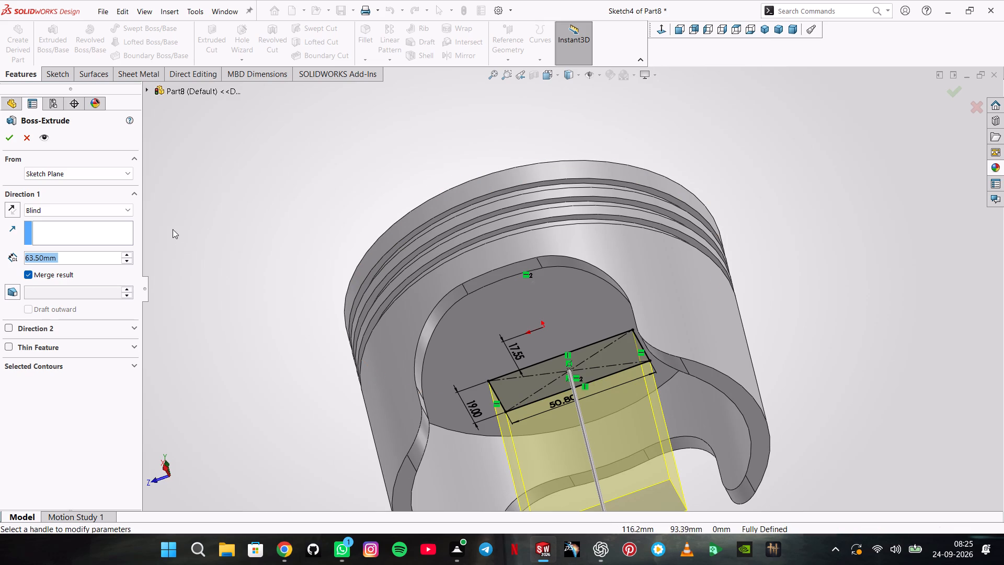
{"action": "left_click", "coordinate": [10, 138]}
Mirror the extruded rectangular boss about the Right Plane to the opposite side of the piston's interior.
{"action": "middle_click", "coordinate": [317, 262]}
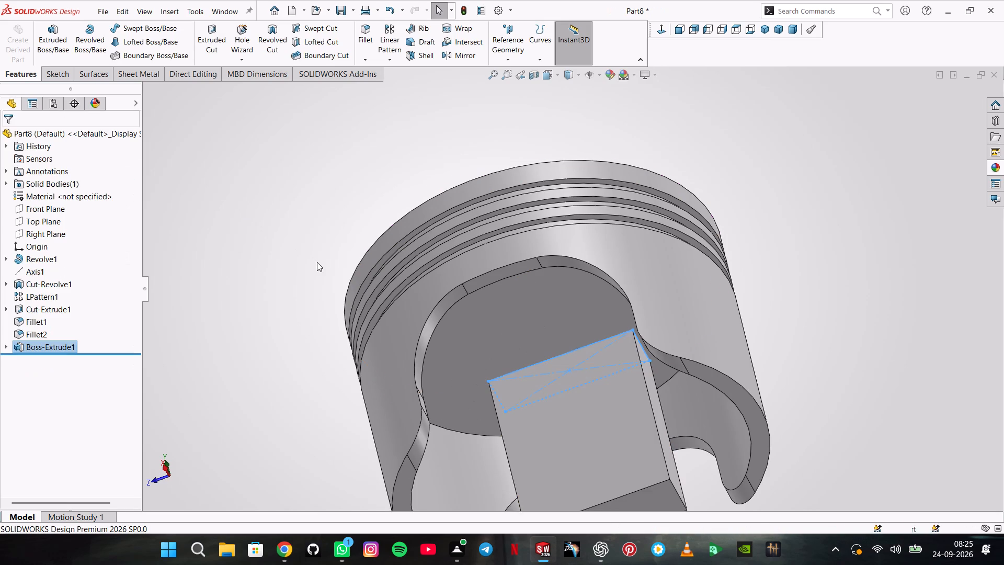
{"action": "middle_click_drag", "start_coordinate": [344, 238], "coordinate": [321, 301]}
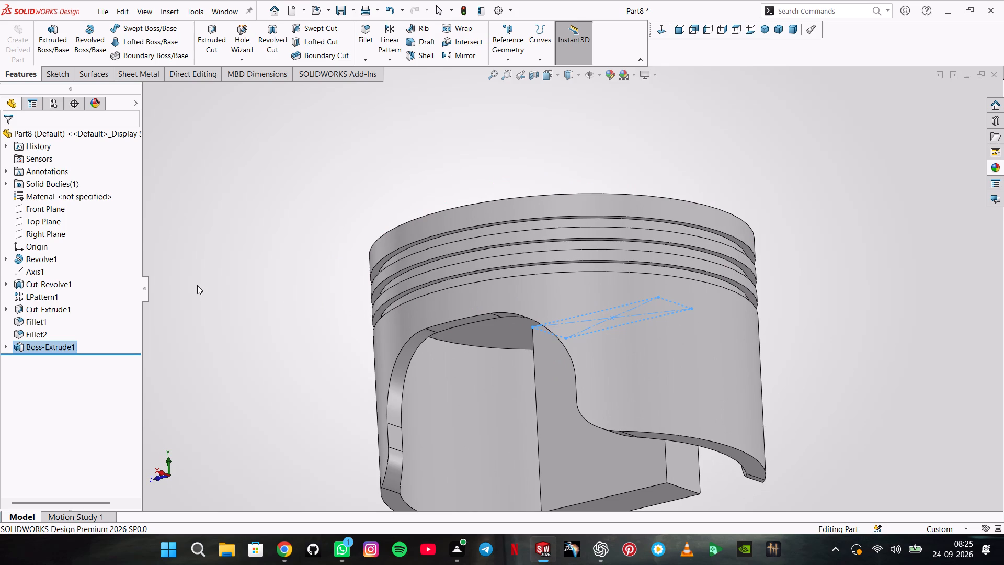
{"action": "left_click", "coordinate": [43, 225]}
{"action": "left_click", "coordinate": [47, 232]}
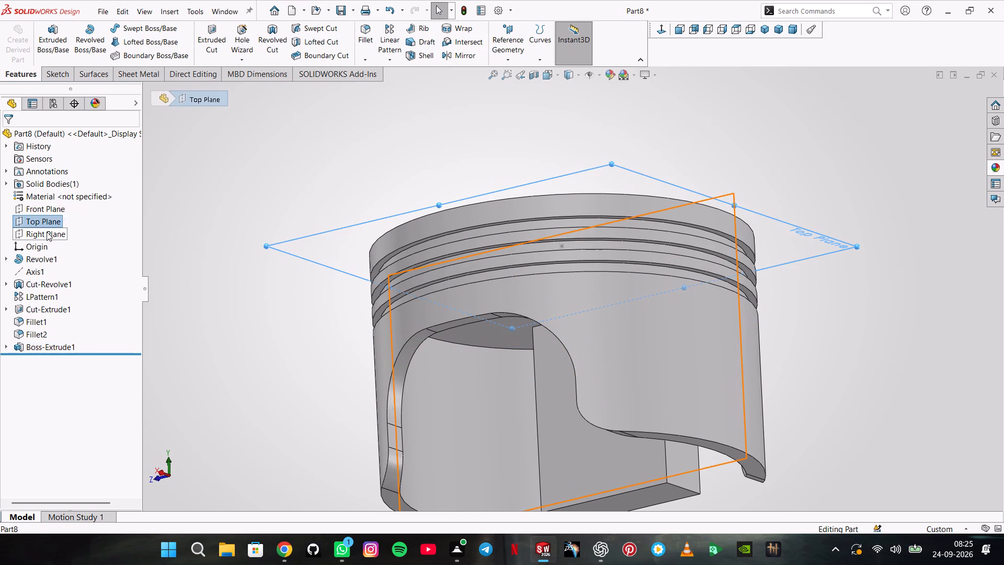
{"action": "left_click", "coordinate": [459, 55]}
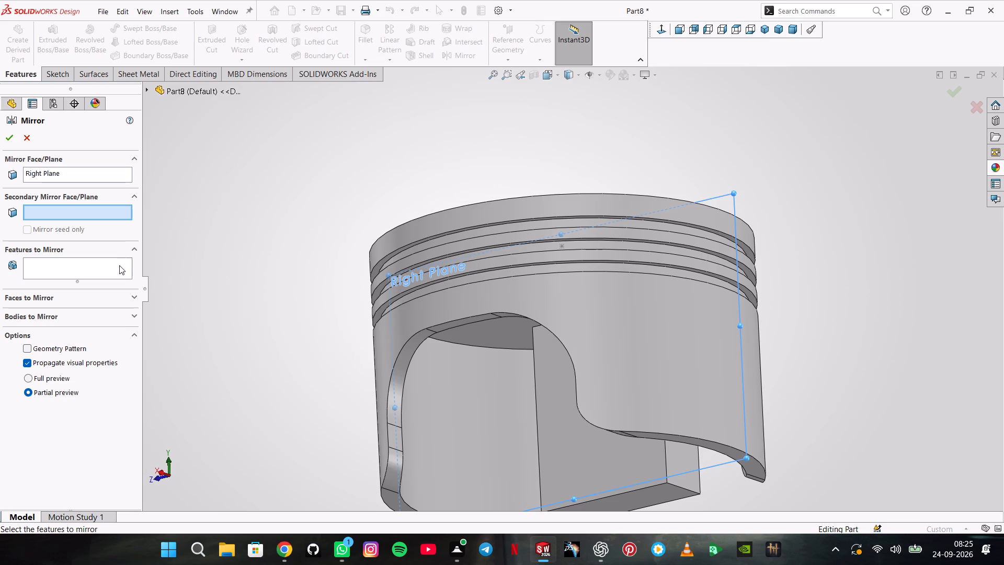
{"action": "left_click", "coordinate": [119, 265]}
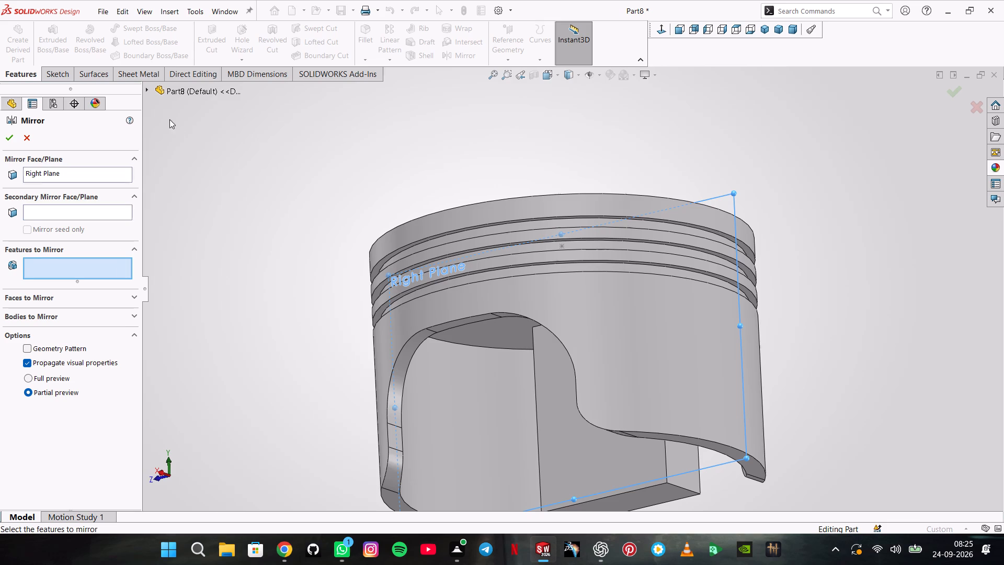
{"action": "left_click", "coordinate": [149, 89]}
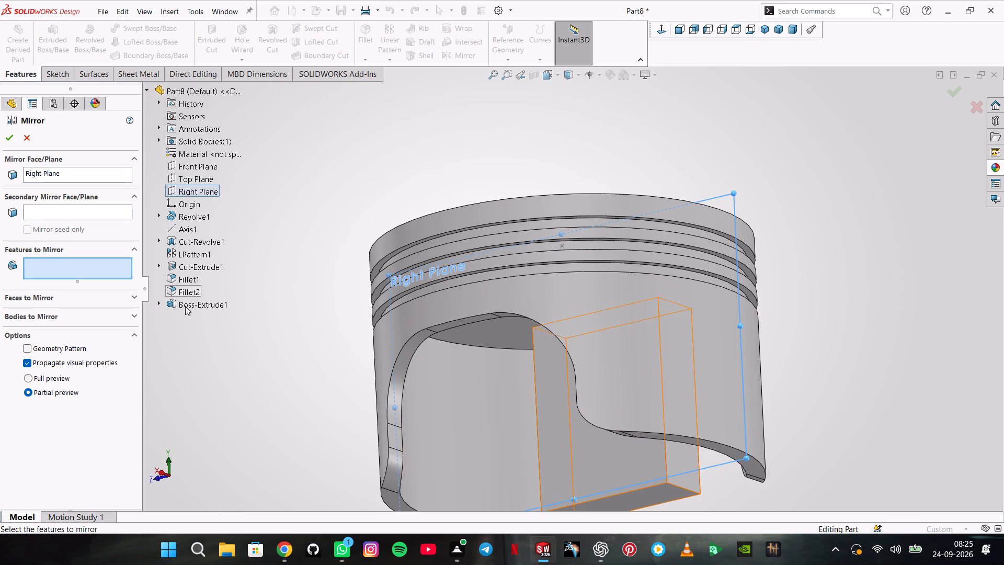
{"action": "left_click", "coordinate": [185, 306]}
{"action": "left_click", "coordinate": [8, 132]}
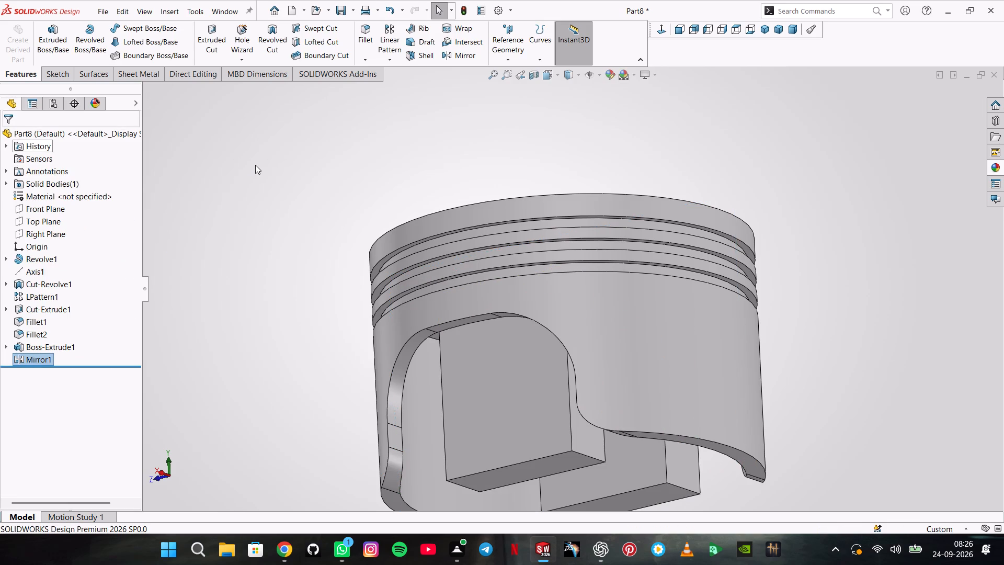
Examine the two rectangular bosses inside the piston from the side and from below.
{"action": "middle_click_drag", "start_coordinate": [312, 207], "coordinate": [316, 151]}
{"action": "scroll", "coordinate": [313, 205], "scroll_direction": "up", "scroll_amount": 1}
{"action": "scroll", "coordinate": [445, 222], "scroll_direction": "up", "scroll_amount": 3}
{"action": "middle_click_drag", "start_coordinate": [451, 194], "coordinate": [488, 277]}
{"action": "scroll", "coordinate": [488, 277], "scroll_direction": "up", "scroll_amount": 1}
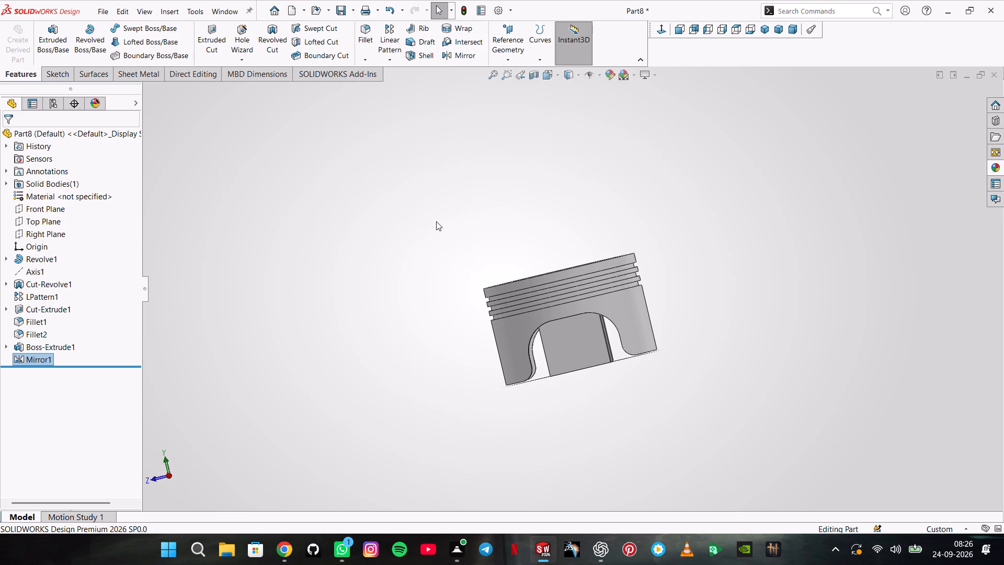
{"action": "scroll", "coordinate": [611, 332], "scroll_direction": "up", "scroll_amount": 2}
{"action": "middle_click_drag", "start_coordinate": [612, 354], "coordinate": [551, 302]}
{"action": "scroll", "coordinate": [554, 308], "scroll_direction": "up", "scroll_amount": 1}
{"action": "scroll", "coordinate": [557, 326], "scroll_direction": "down", "scroll_amount": 4}
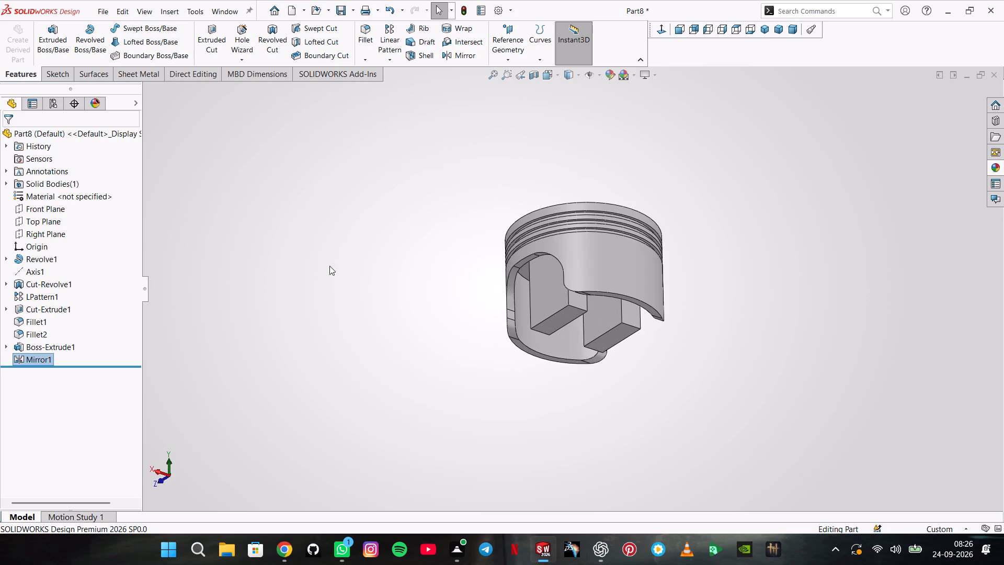
Fillet the four short bottom edges of the two rectangular bosses inside the piston with a symmetric 10 mm radius.
{"action": "left_click", "coordinate": [361, 32]}
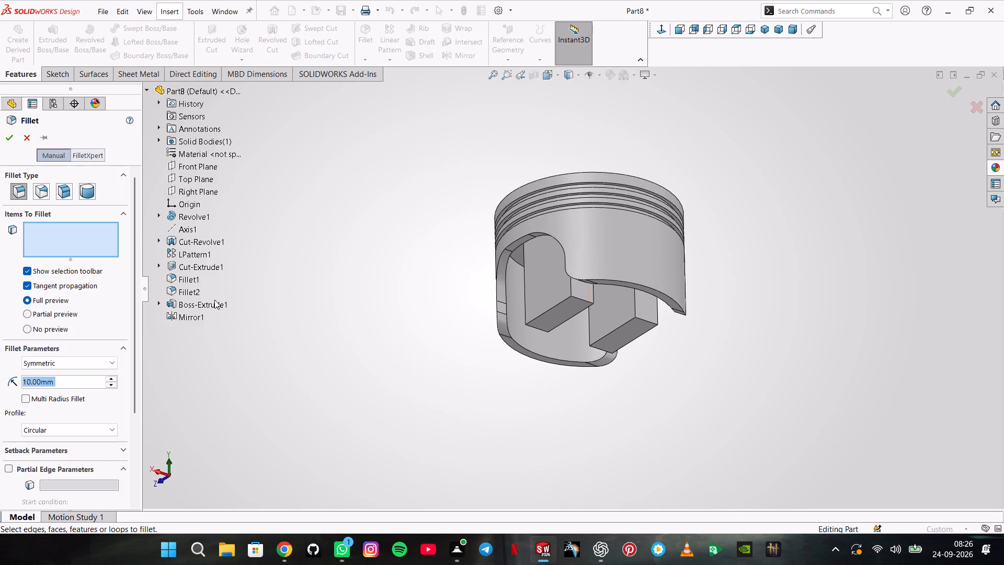
{"action": "left_click", "coordinate": [579, 297]}
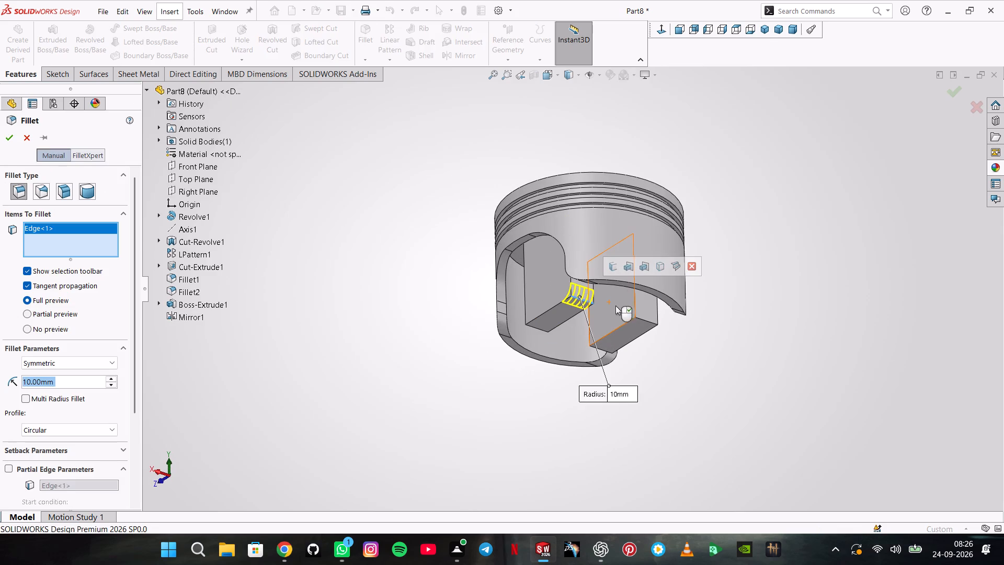
{"action": "left_click", "coordinate": [641, 319]}
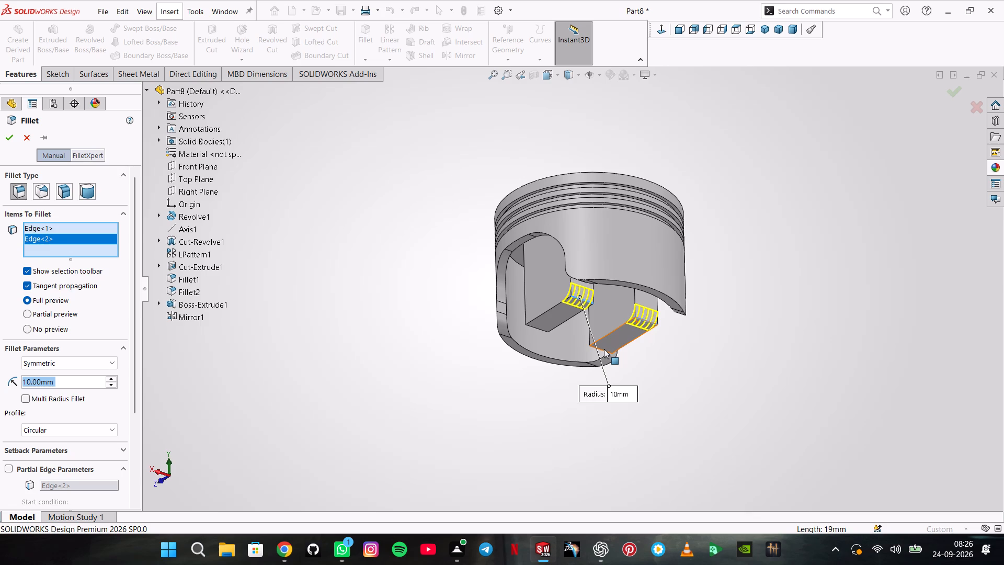
{"action": "left_click", "coordinate": [603, 350]}
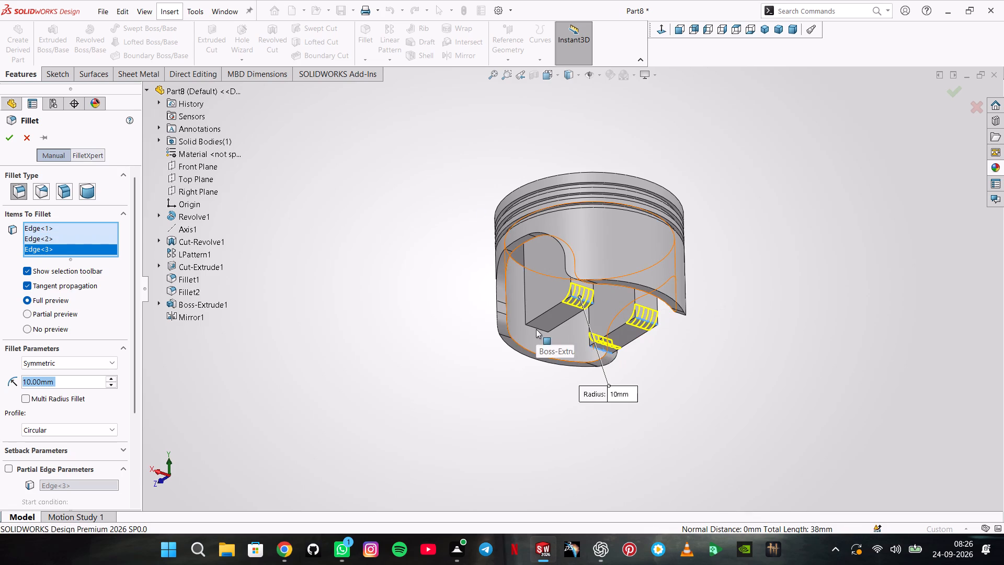
{"action": "left_click", "coordinate": [537, 327]}
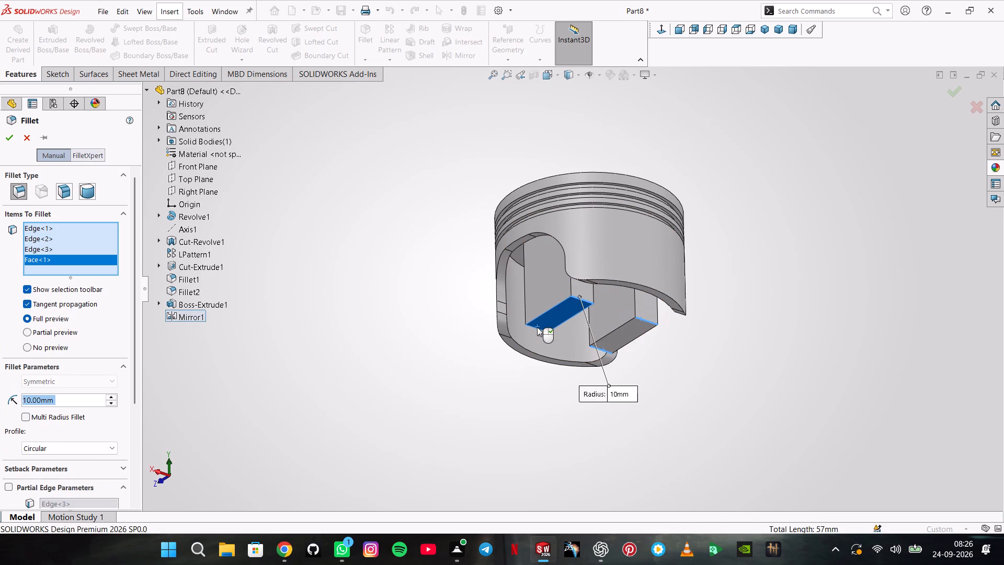
{"action": "right_click", "coordinate": [79, 261]}
{"action": "left_click", "coordinate": [92, 281]}
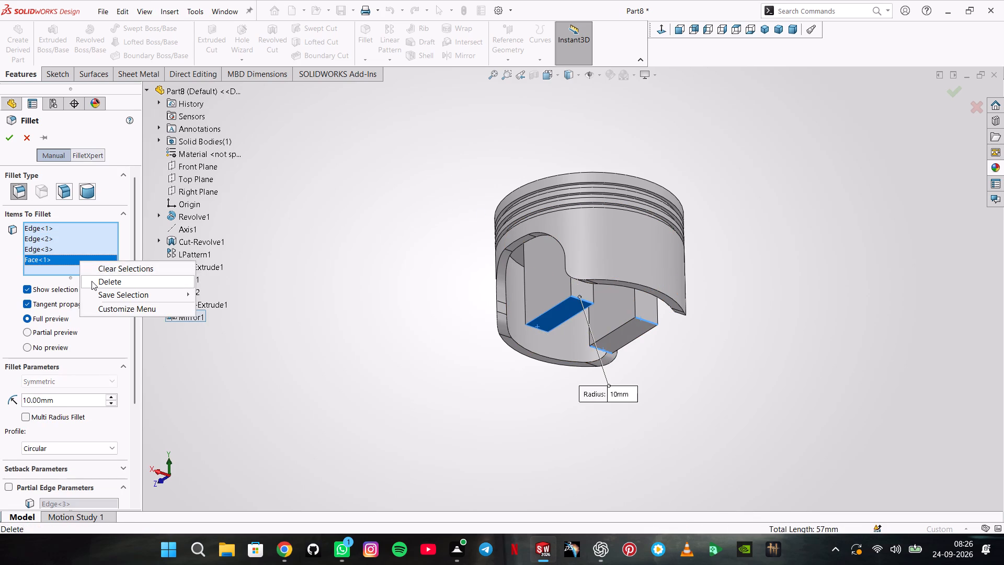
{"action": "left_click", "coordinate": [530, 325]}
{"action": "left_click", "coordinate": [9, 139]}
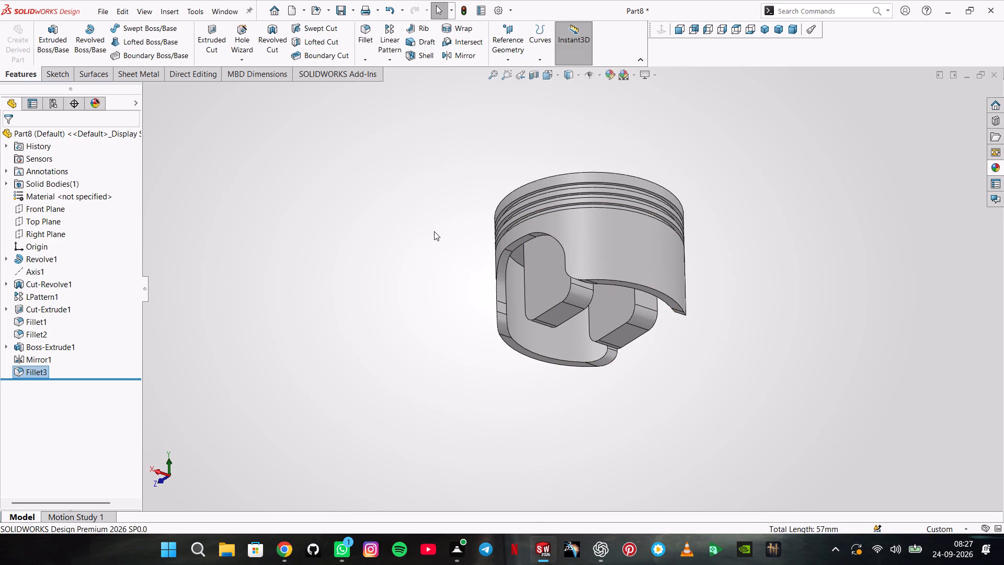
Start another fillet on the piston with the bosses inside it in close view.
{"action": "middle_click_drag", "start_coordinate": [606, 339], "coordinate": [602, 294]}
{"action": "scroll", "coordinate": [586, 278], "scroll_direction": "down", "scroll_amount": 5}
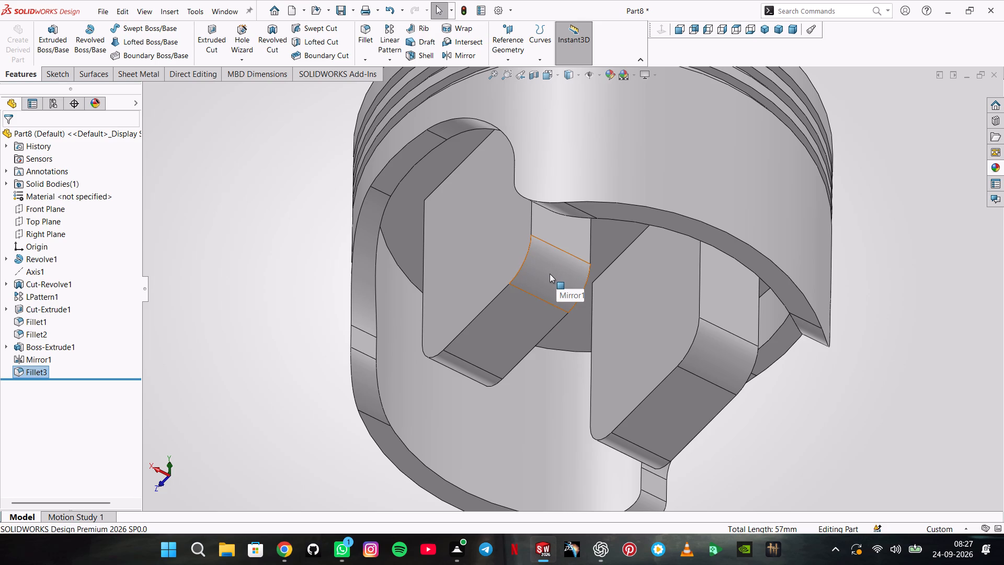
{"action": "left_click", "coordinate": [360, 40]}
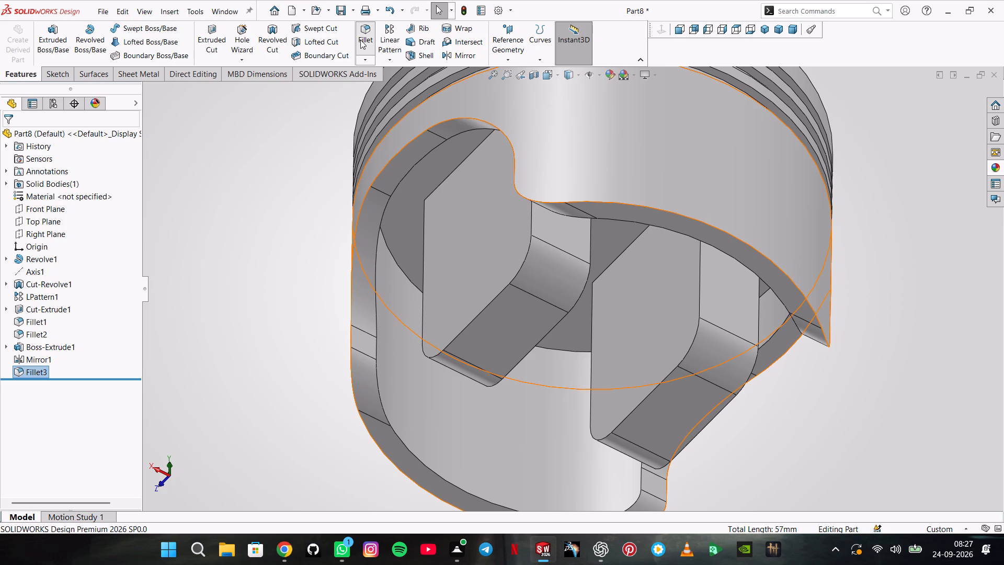
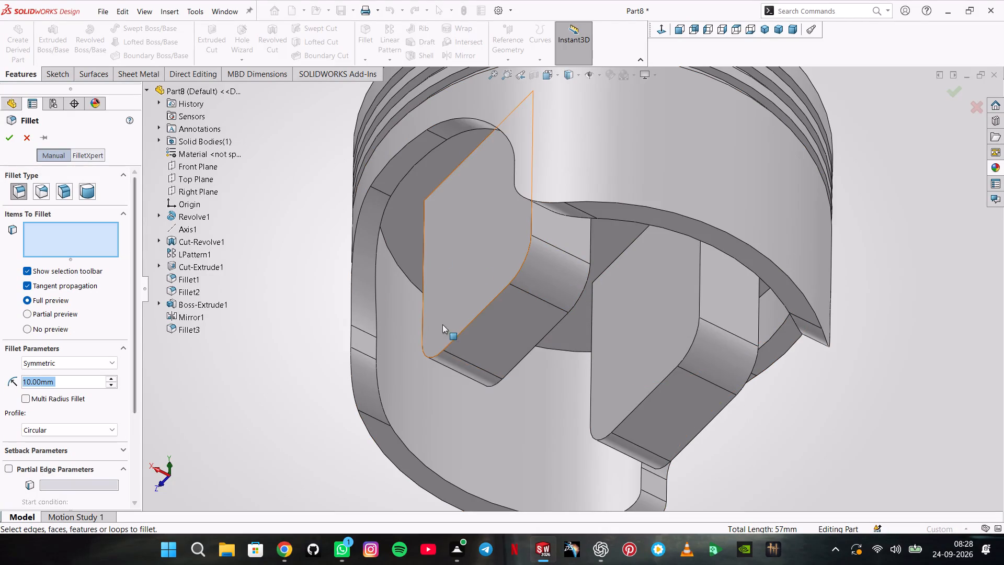
Fillet the edges around the flat bottom faces of both interior bosses with a 10 mm radius.
{"action": "left_click", "coordinate": [523, 308]}
{"action": "left_click", "coordinate": [661, 401]}
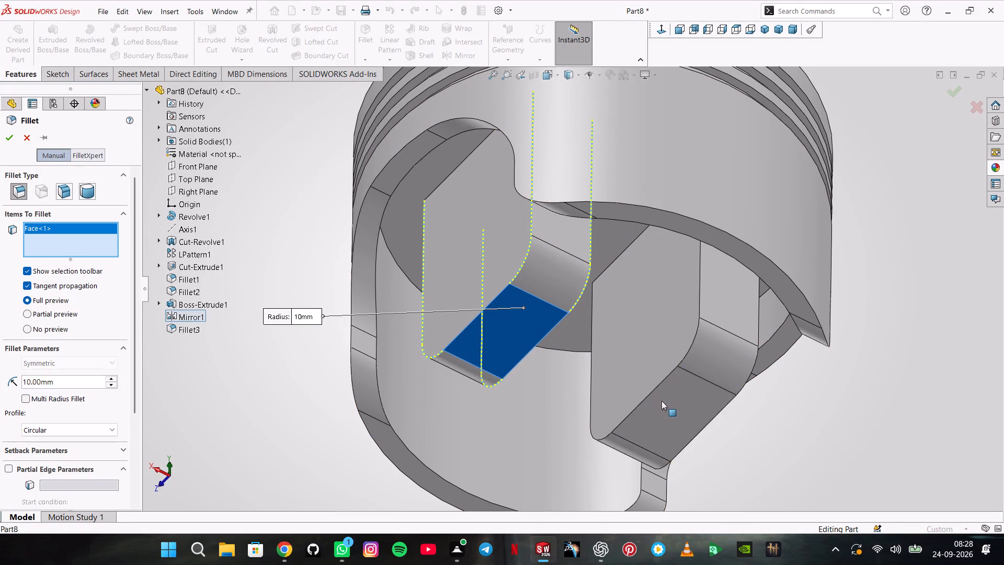
{"action": "left_click", "coordinate": [7, 140]}
{"action": "left_click", "coordinate": [328, 87]}
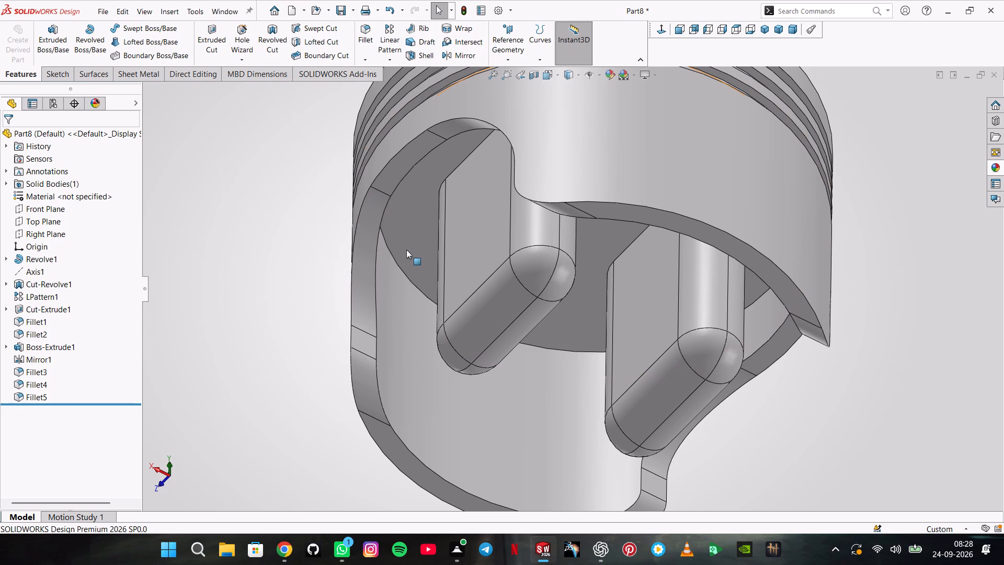
Start a sketch on the flat inner face of one boss and draw a circle about 22 mm in diameter on it.
{"action": "left_click", "coordinate": [464, 266]}
{"action": "left_click", "coordinate": [513, 234]}
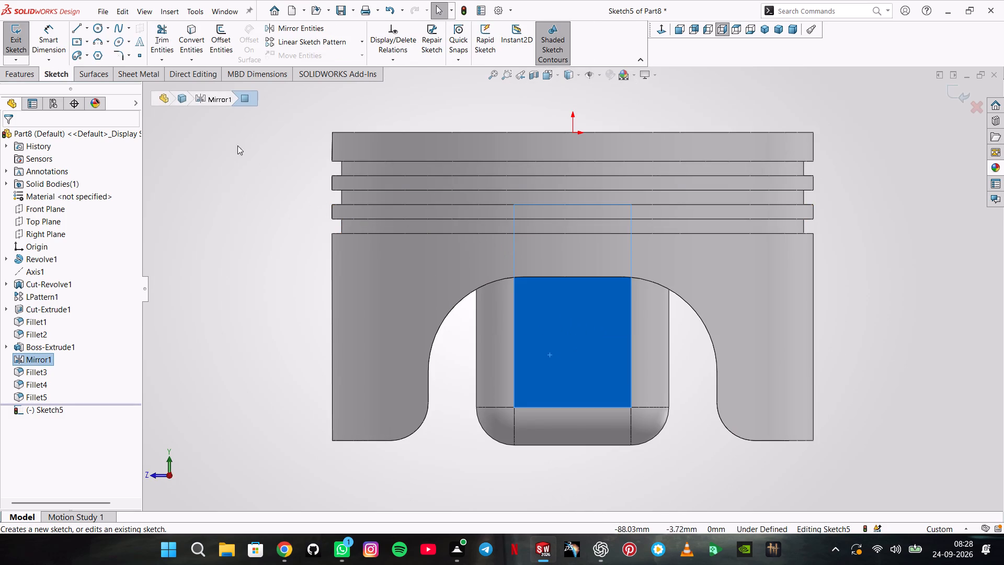
{"action": "left_click", "coordinate": [96, 32]}
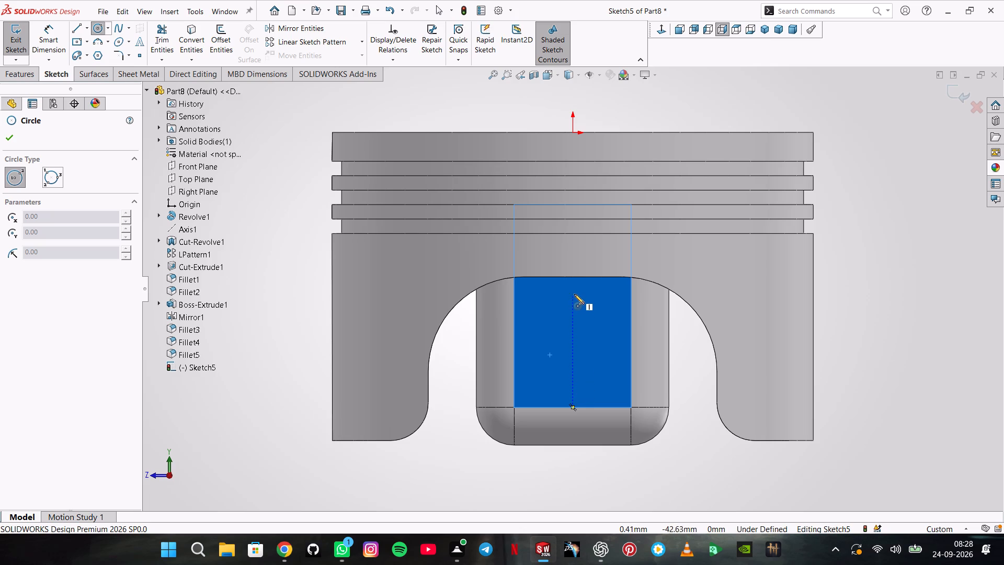
{"action": "left_click", "coordinate": [574, 333]}
{"action": "left_click", "coordinate": [586, 372]}
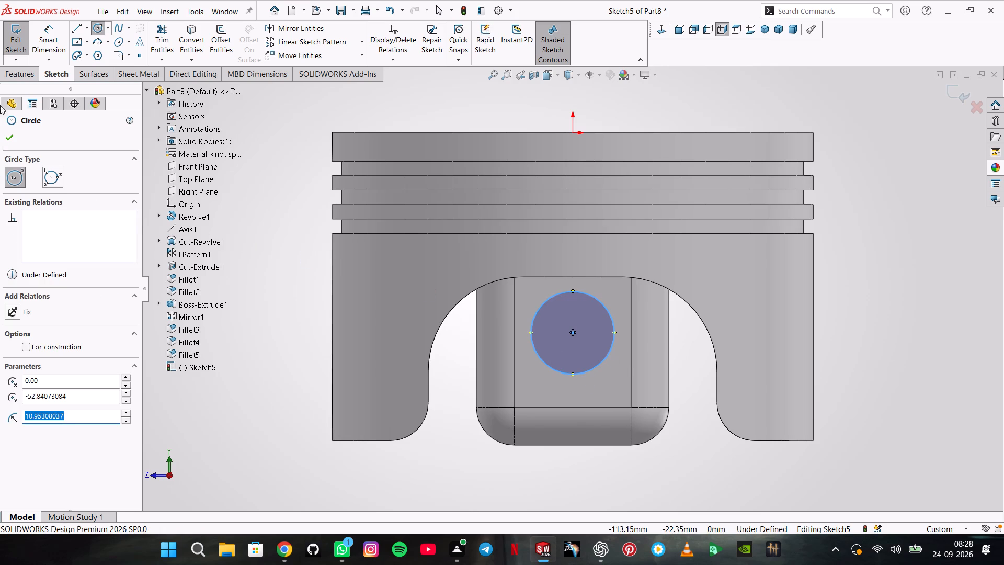
Dimension the circle's diameter as 25.4 mm.
{"action": "left_click", "coordinate": [31, 32]}
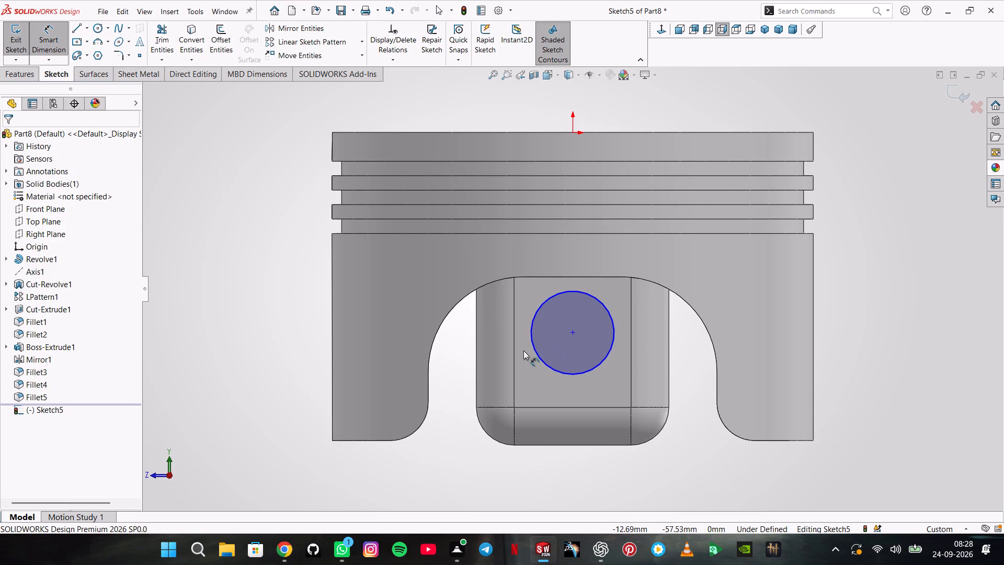
{"action": "left_click", "coordinate": [534, 349]}
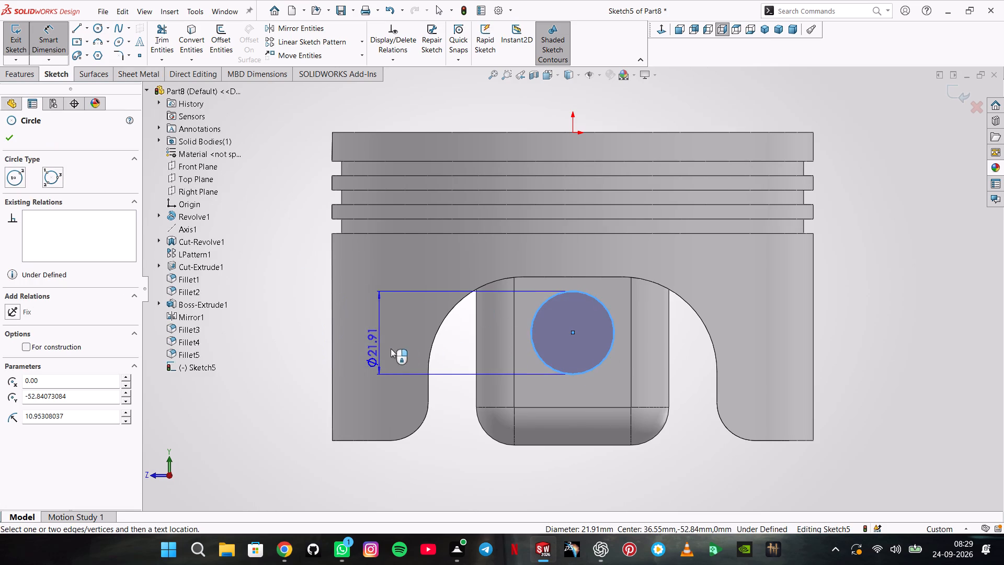
{"action": "left_click", "coordinate": [459, 350]}
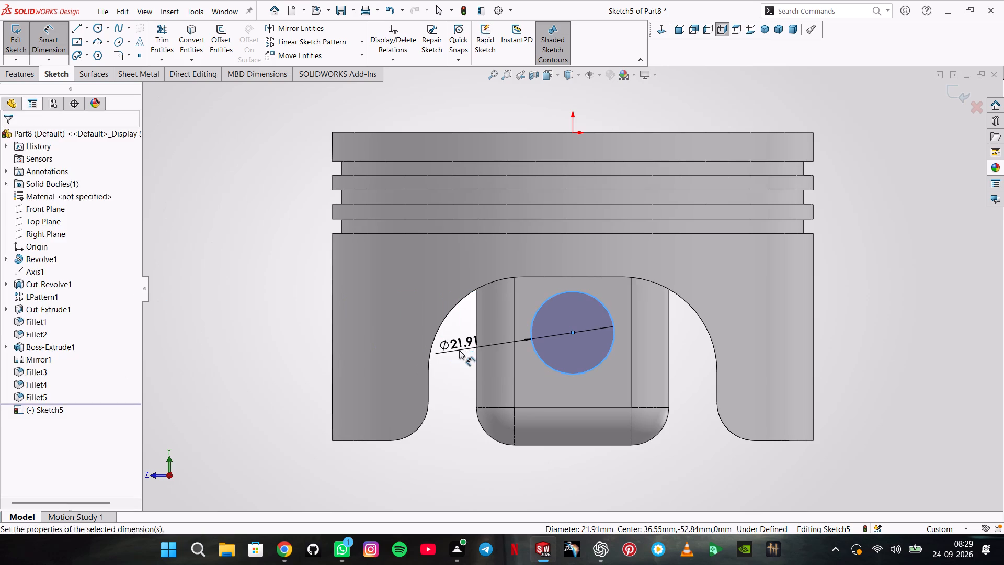
{"action": "type", "text": "25.4"}
{"action": "key", "text": "Return"}
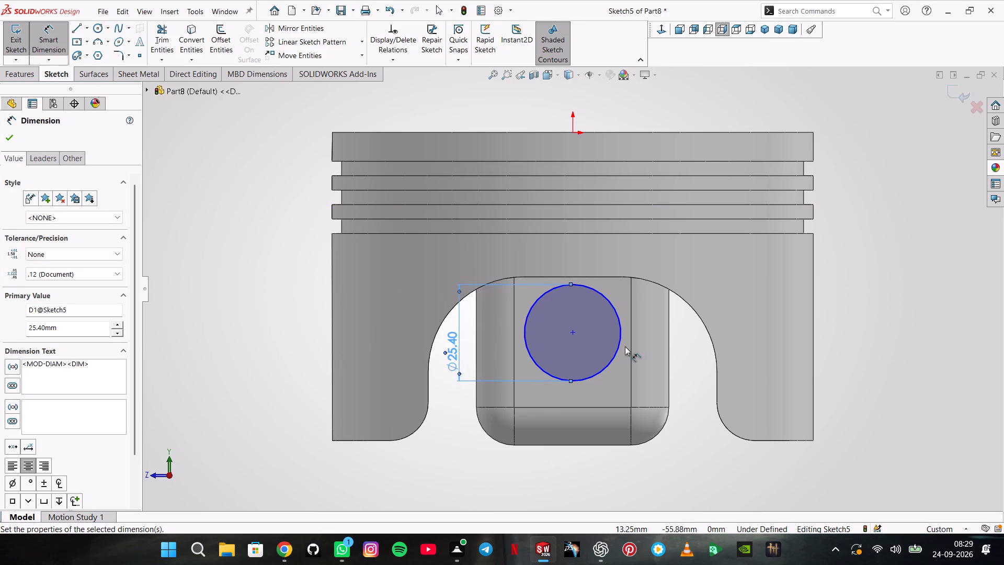
Dimension the circle's centre 25.4 mm above the bottom edge of the boss.
{"action": "left_click", "coordinate": [597, 375]}
{"action": "left_click", "coordinate": [580, 445]}
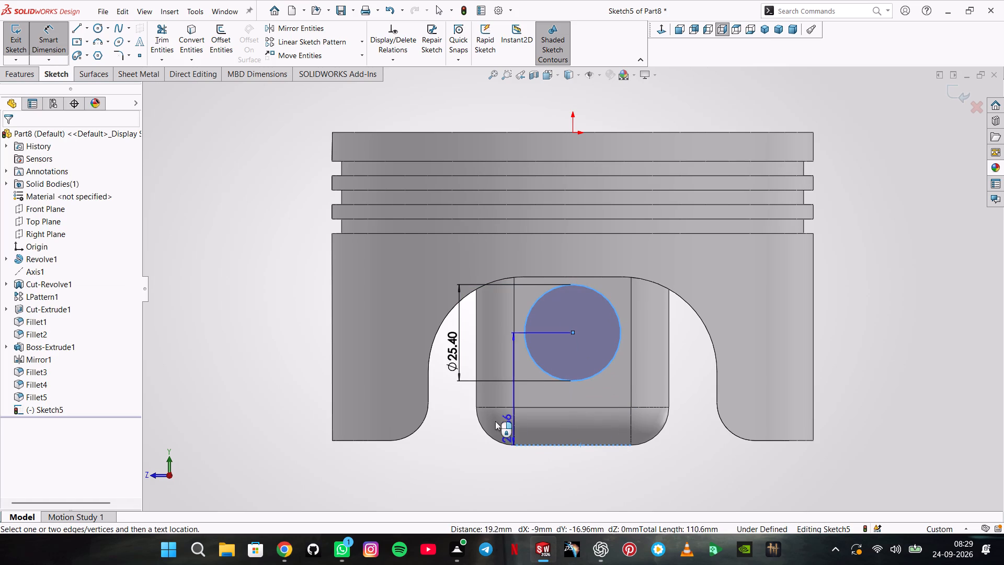
{"action": "left_click", "coordinate": [465, 414]}
{"action": "type", "text": "253."}
{"action": "key", "text": "4"}
{"action": "key", "text": "Return"}
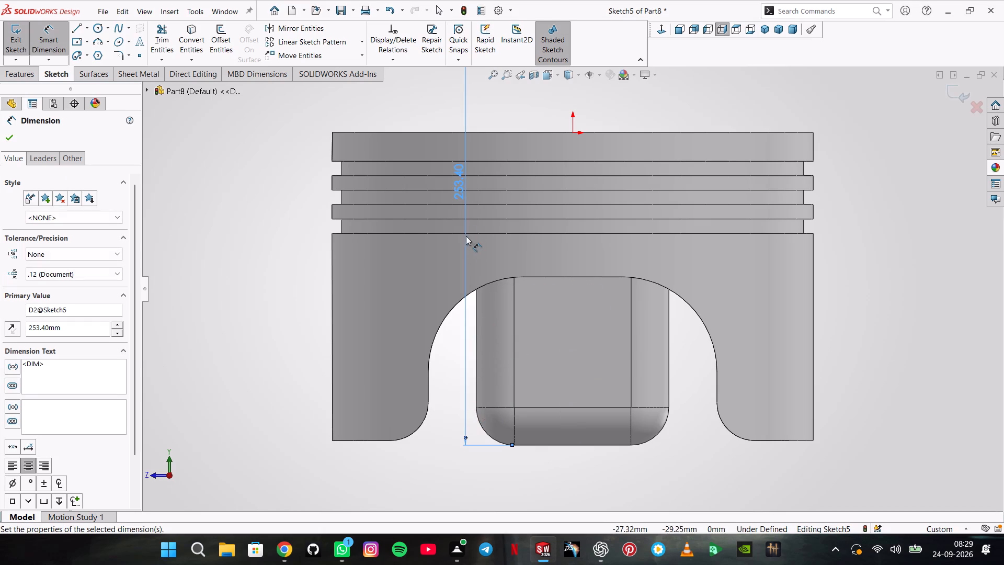
{"action": "double_click", "coordinate": [461, 189]}
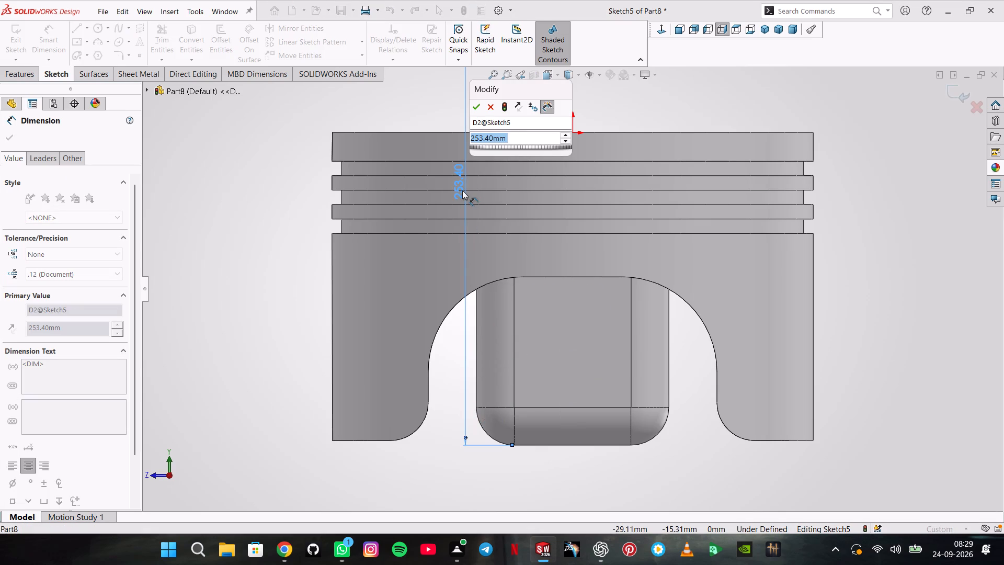
{"action": "type", "text": "25.4"}
{"action": "key", "text": "Return"}
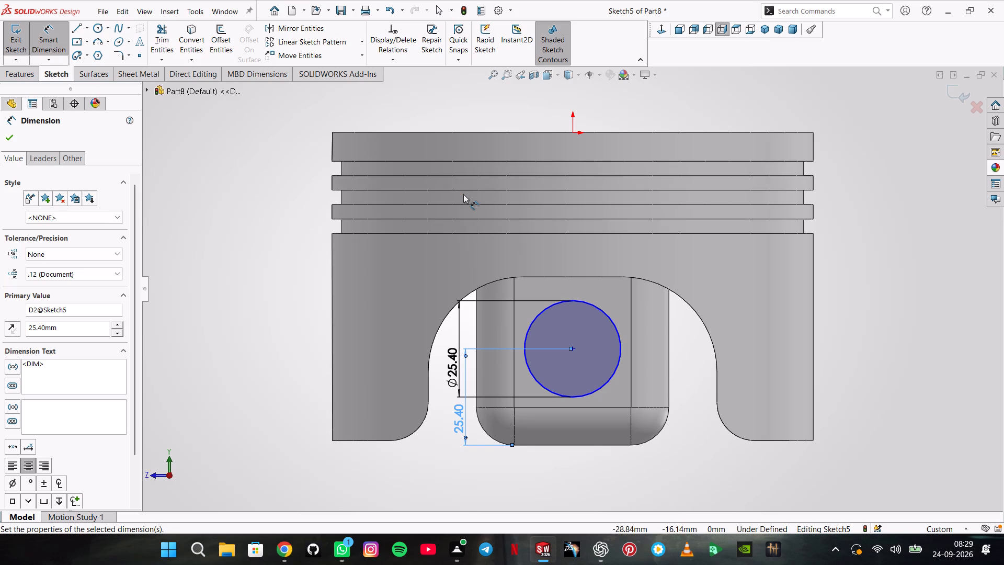
{"action": "key", "text": "Escape"}
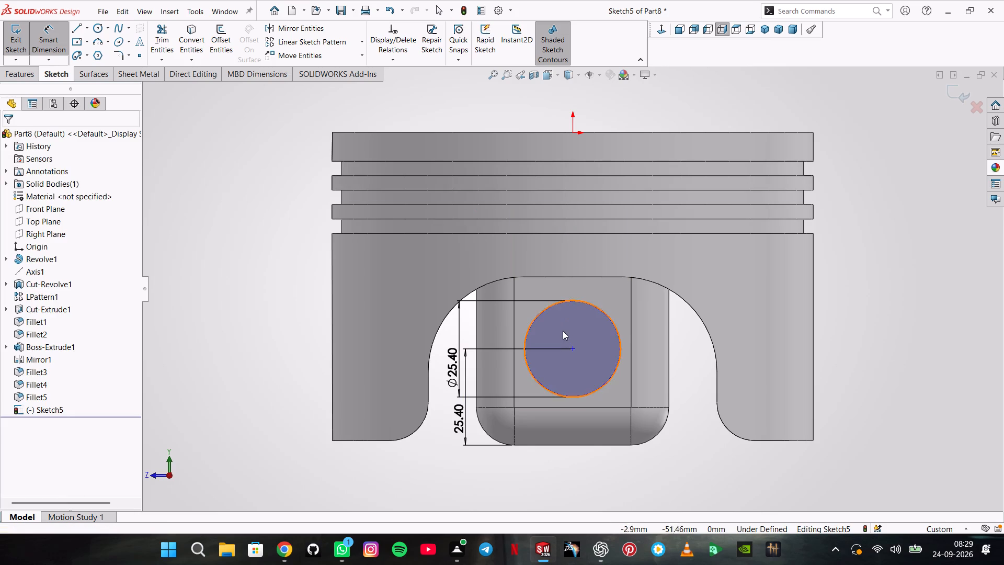
Add a vertical relation between the circle's centre and the origin.
{"action": "left_click", "coordinate": [574, 349], "text": "ctrl"}
{"action": "left_click", "coordinate": [572, 131], "text": "ctrl"}
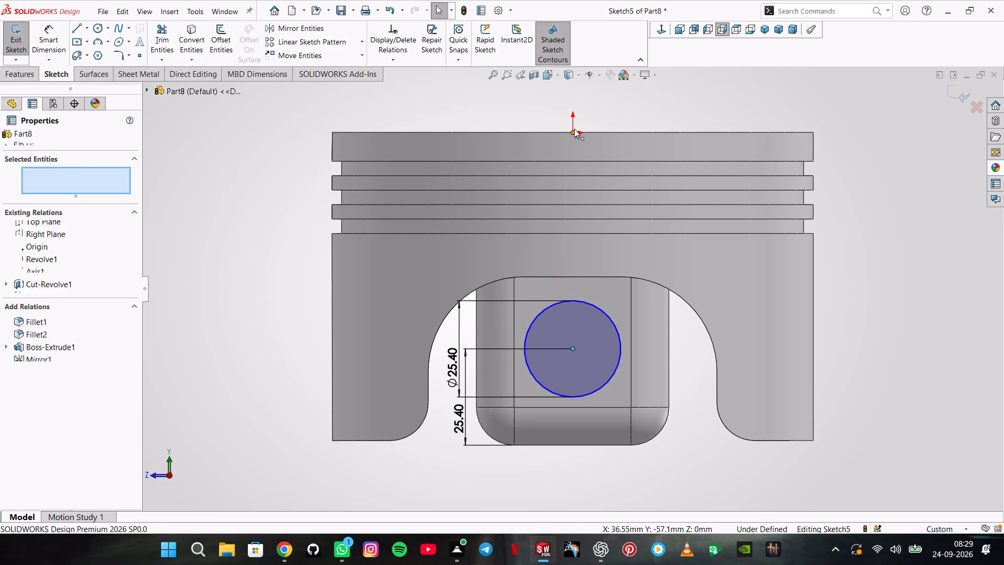
{"action": "left_click", "coordinate": [620, 87]}
{"action": "left_click", "coordinate": [199, 170]}
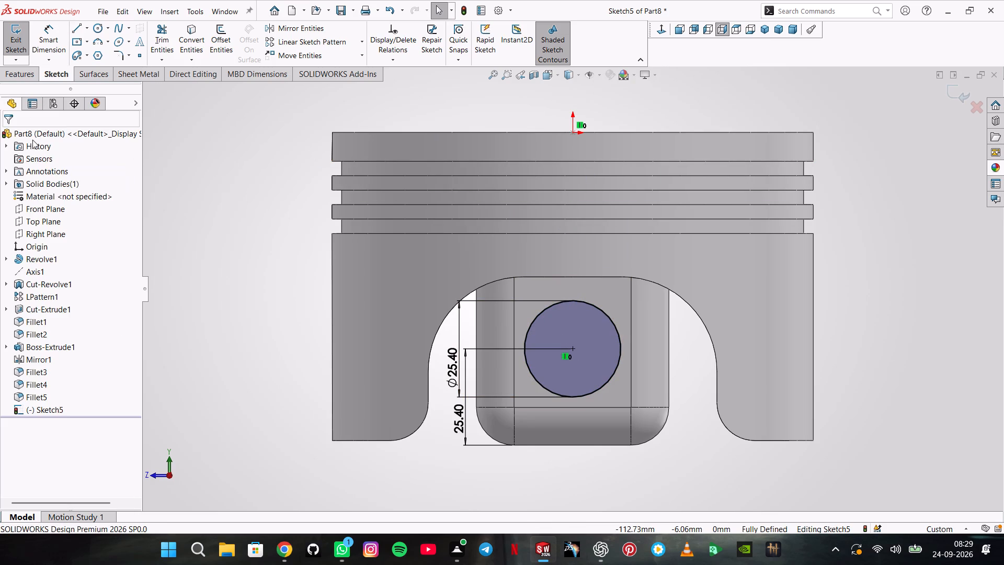
Extrude-cut the circle with Through All - Both to make the pin hole through both bosses.
{"action": "left_click", "coordinate": [29, 74]}
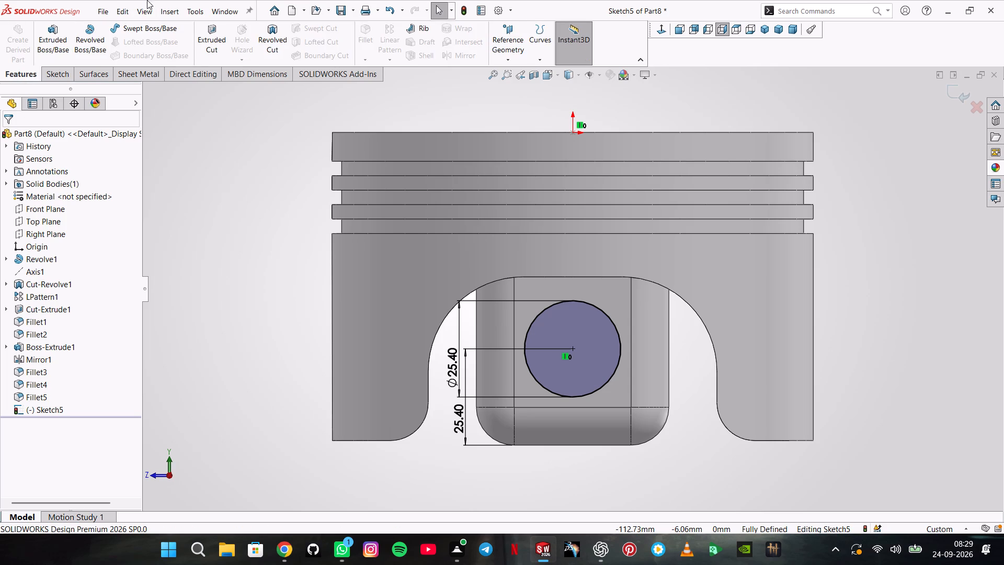
{"action": "left_click", "coordinate": [211, 27]}
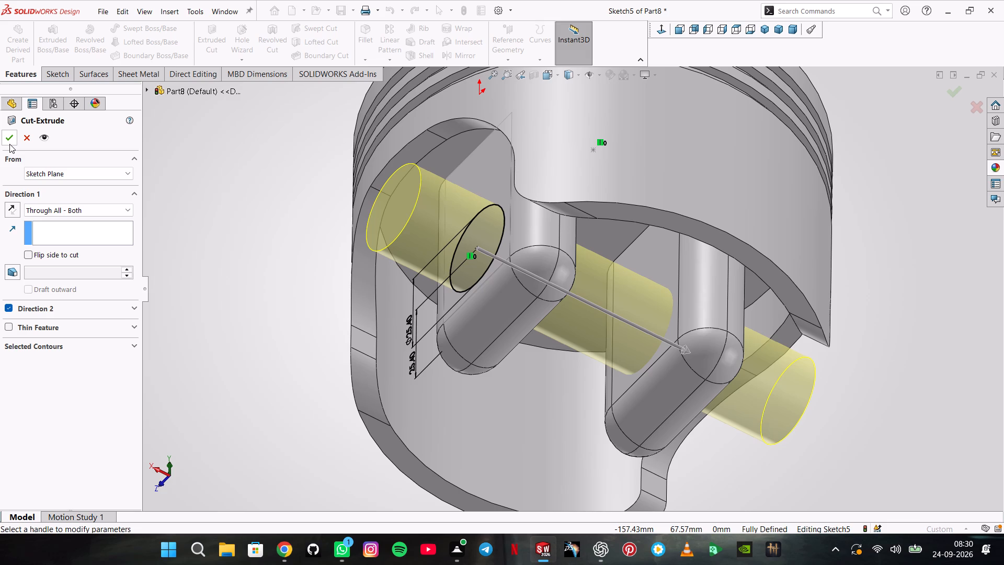
{"action": "left_click", "coordinate": [9, 144]}
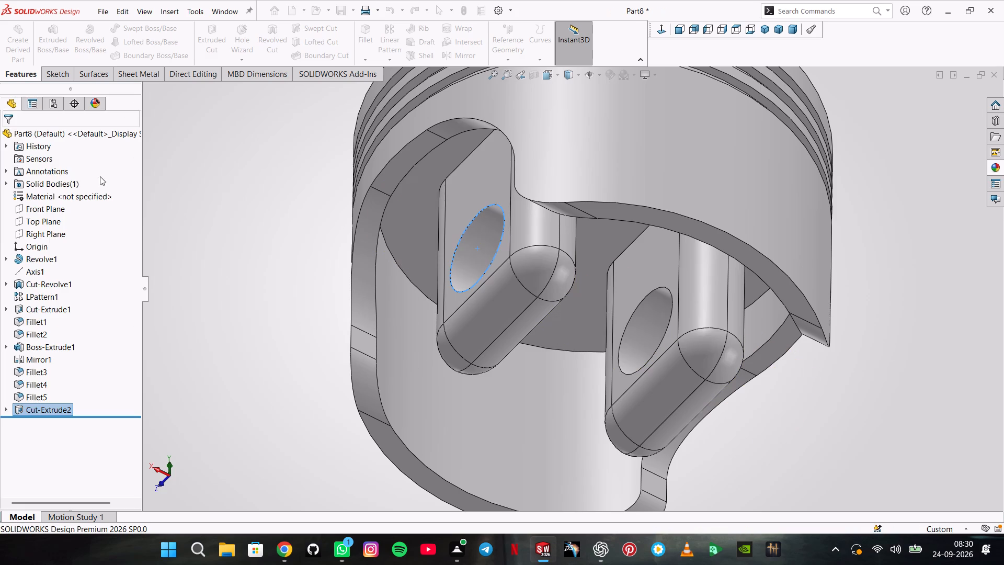
{"action": "left_click", "coordinate": [280, 182]}
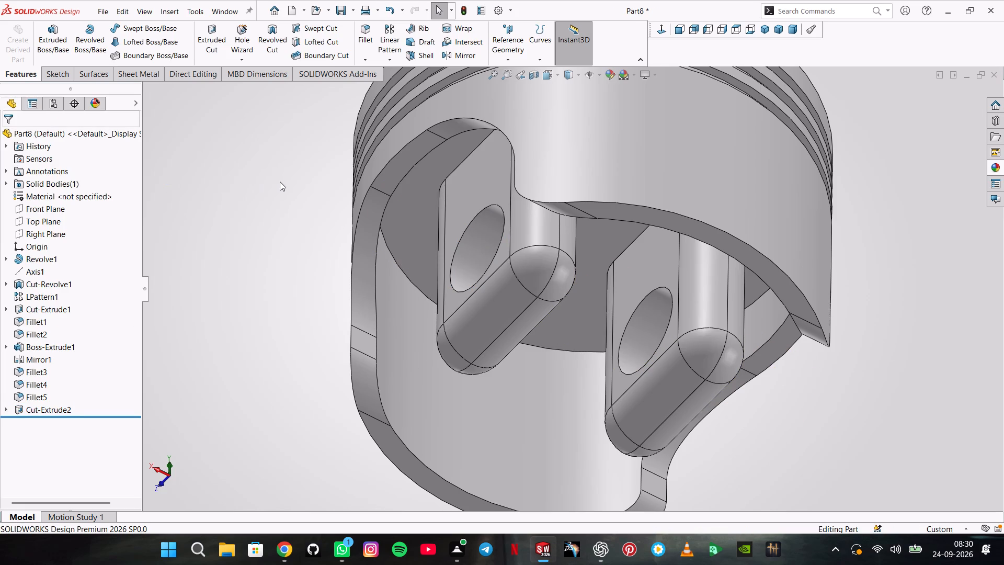
Fillet the inner bottom edge of the piston skirt all the way round with a symmetric 5 mm radius.
{"action": "middle_click_drag", "start_coordinate": [324, 196], "coordinate": [436, 305]}
{"action": "scroll", "coordinate": [437, 305], "scroll_direction": "up", "scroll_amount": 3}
{"action": "middle_click_drag", "start_coordinate": [473, 288], "coordinate": [430, 355]}
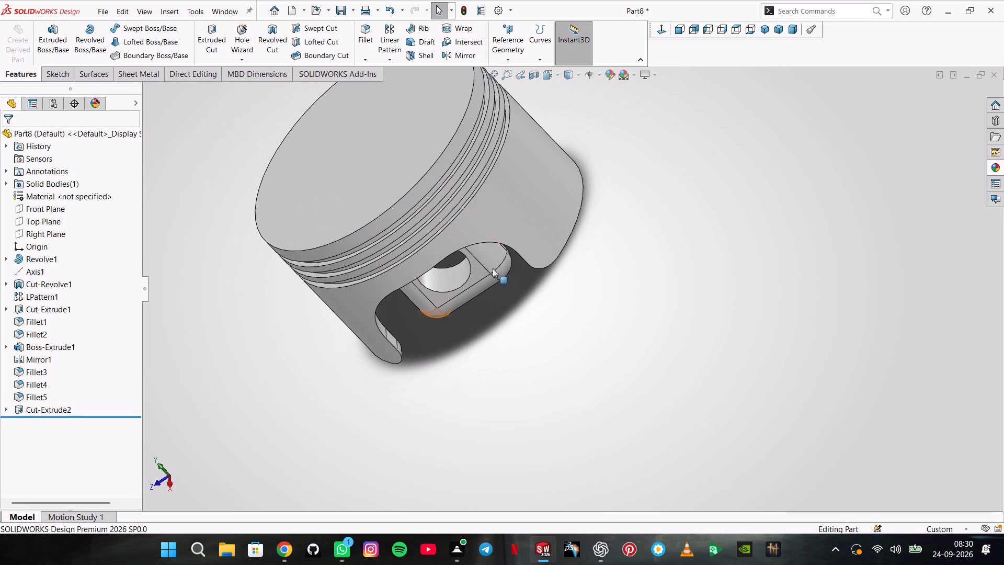
{"action": "left_click", "coordinate": [785, 27]}
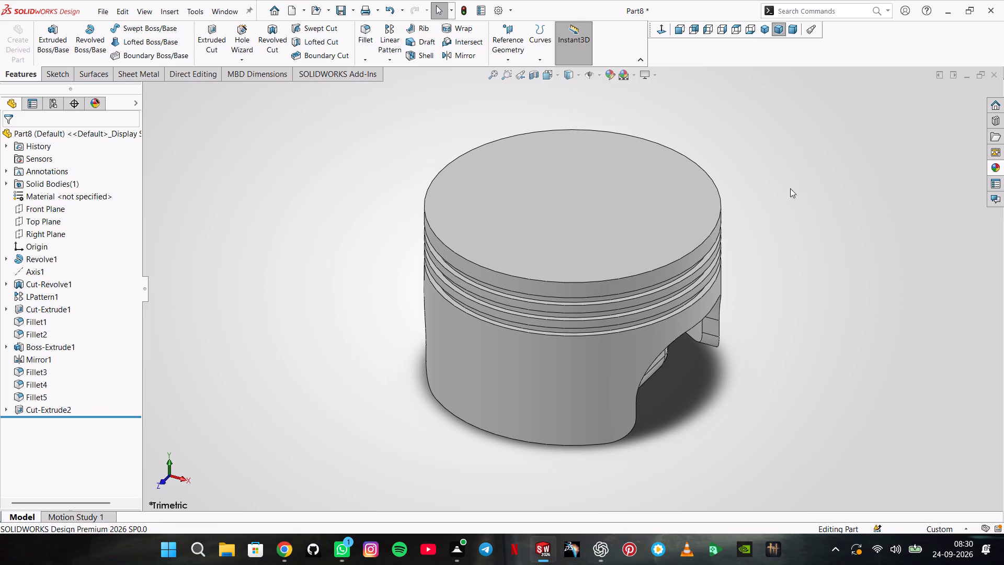
{"action": "left_click", "coordinate": [359, 23]}
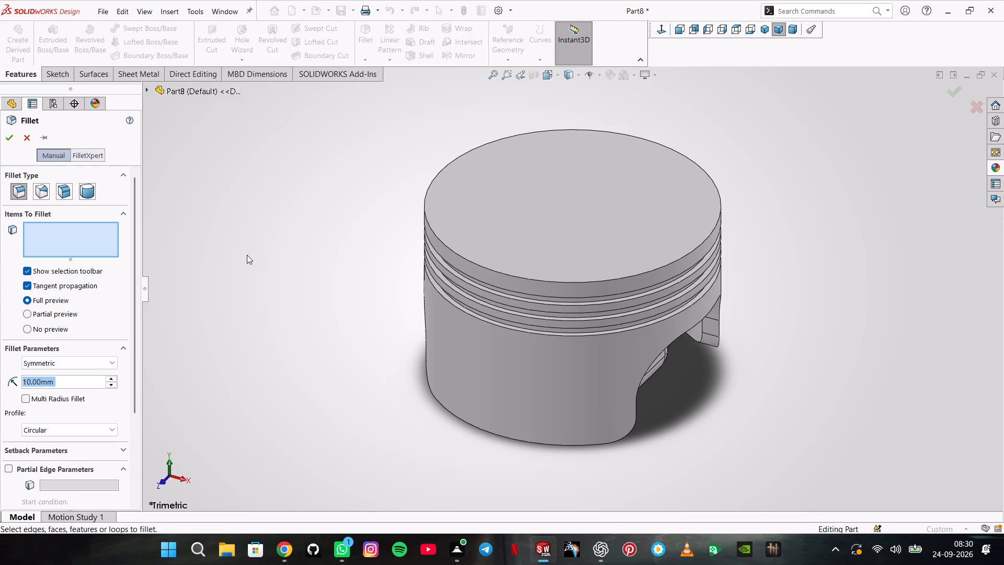
{"action": "key", "text": "5"}
{"action": "key", "text": "Return"}
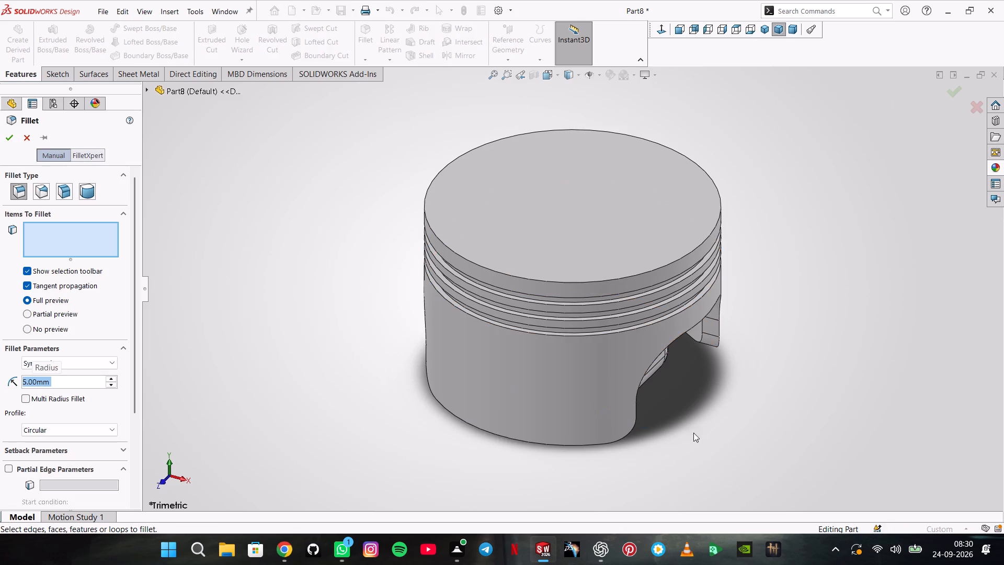
{"action": "middle_click_drag", "start_coordinate": [721, 440], "coordinate": [608, 243]}
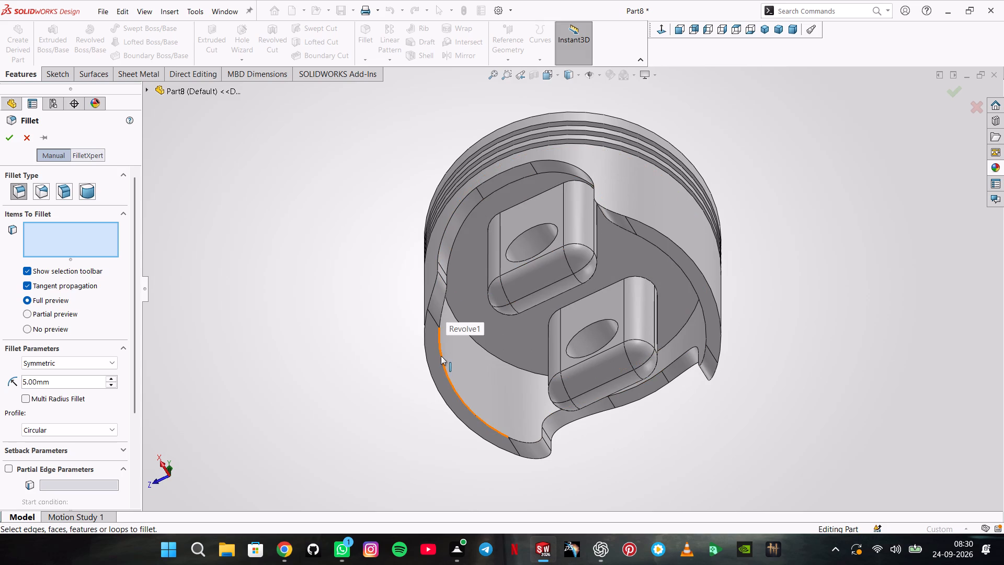
{"action": "left_click", "coordinate": [442, 357]}
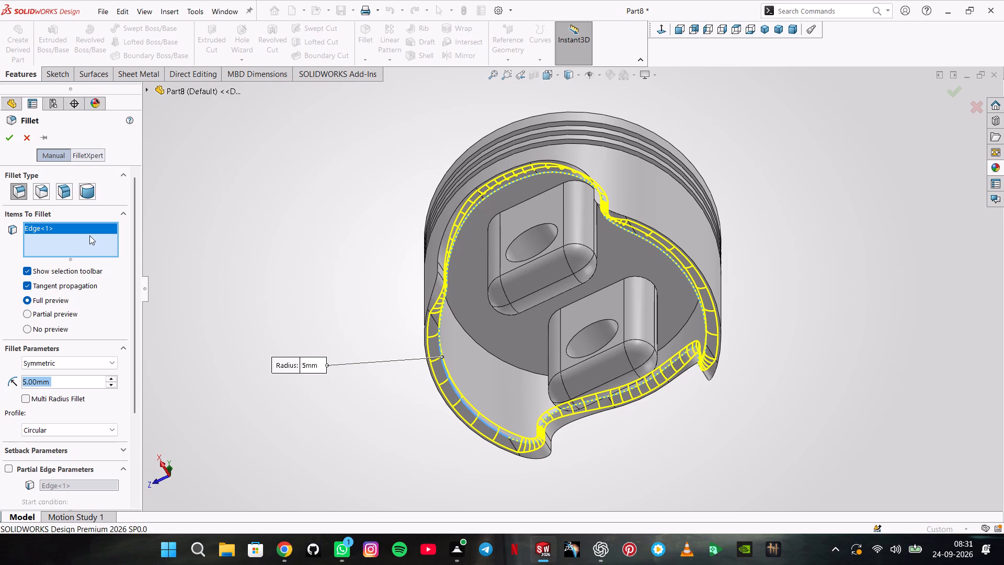
{"action": "left_click", "coordinate": [6, 138]}
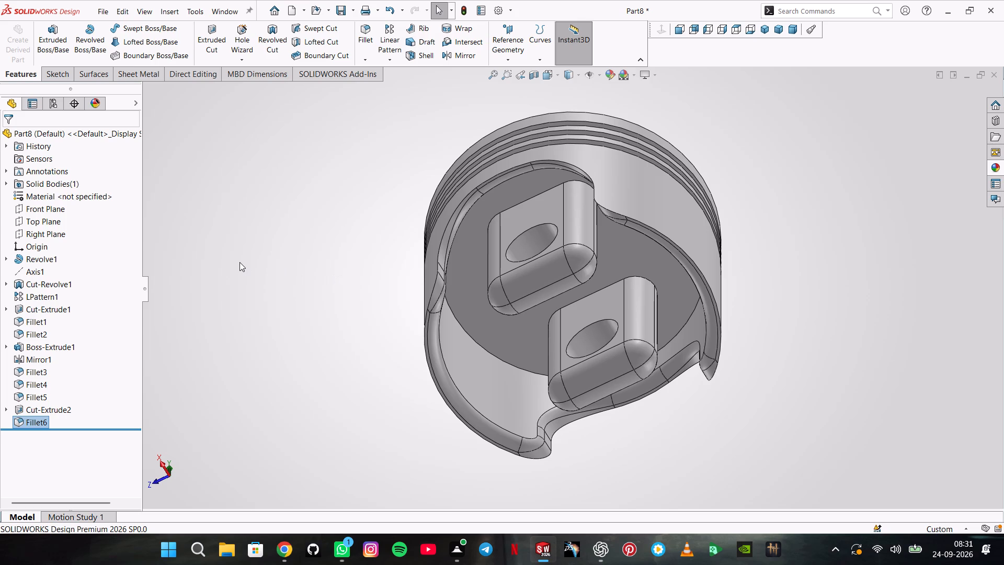
Fillet the circular inner edge where the skirt wall meets the underside of the crown with a 5 mm radius.
{"action": "left_click", "coordinate": [366, 45]}
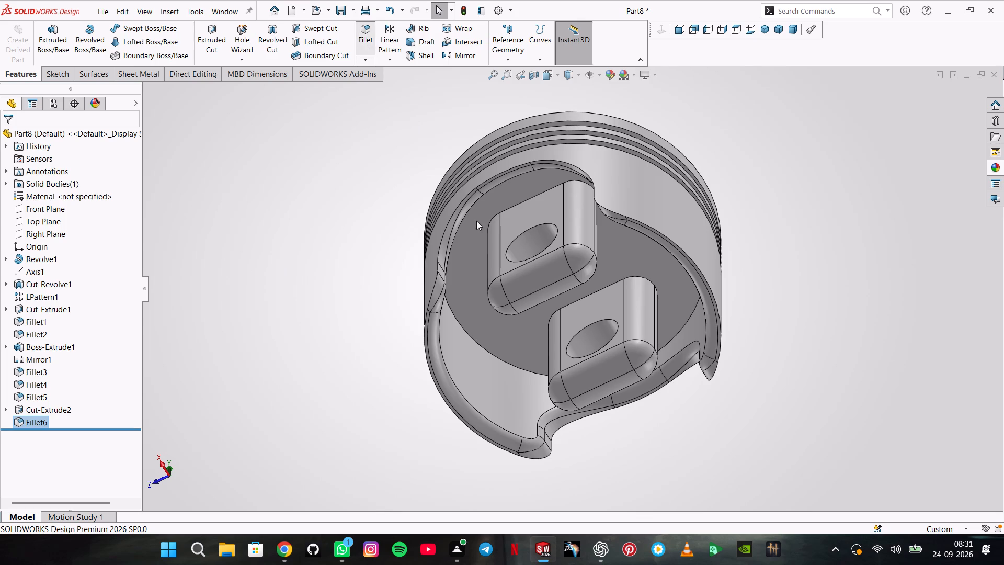
{"action": "left_click", "coordinate": [464, 329]}
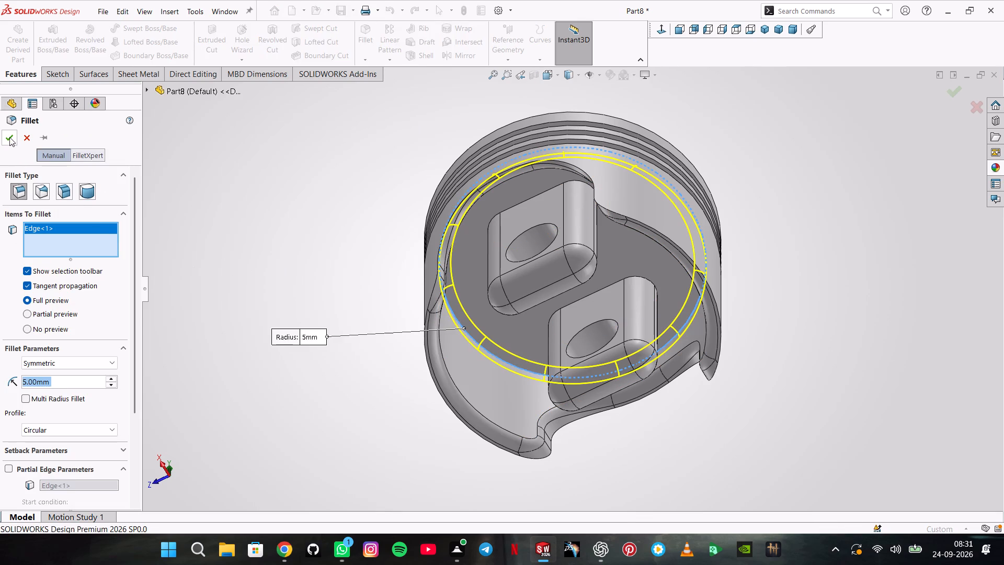
{"action": "left_click", "coordinate": [9, 137]}
Apply the polished steel appearance to the piston, shown in trimetric view.
{"action": "scroll", "coordinate": [380, 233], "scroll_direction": "up", "scroll_amount": 1}
{"action": "middle_click_drag", "start_coordinate": [382, 235], "coordinate": [441, 329]}
{"action": "scroll", "coordinate": [444, 327], "scroll_direction": "up", "scroll_amount": 2}
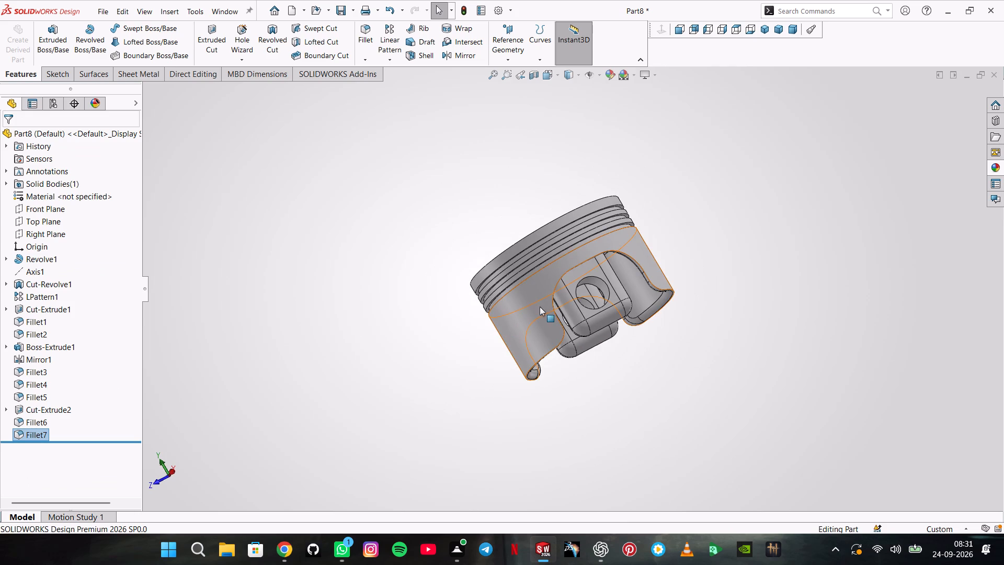
{"action": "left_click", "coordinate": [779, 30]}
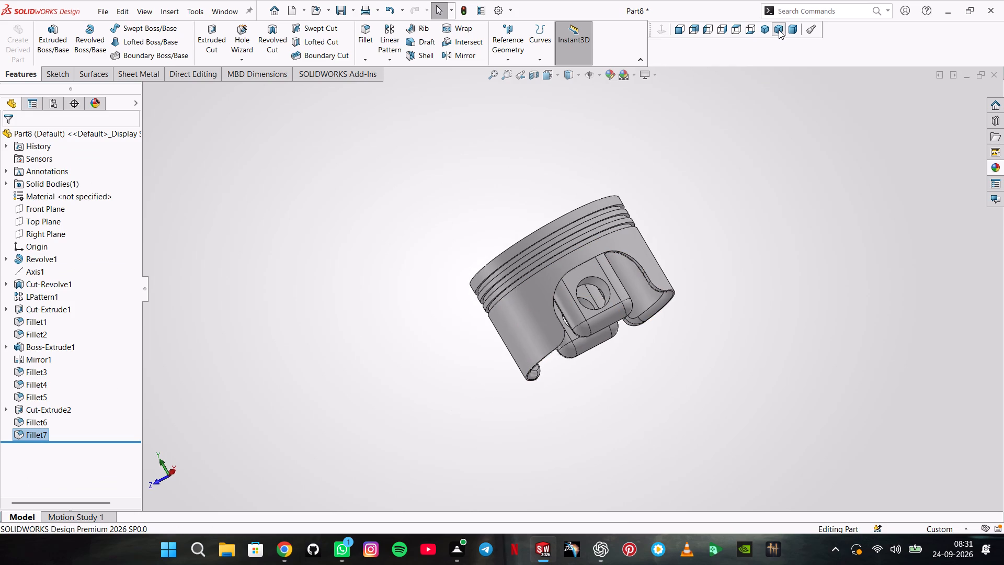
{"action": "left_click", "coordinate": [990, 163]}
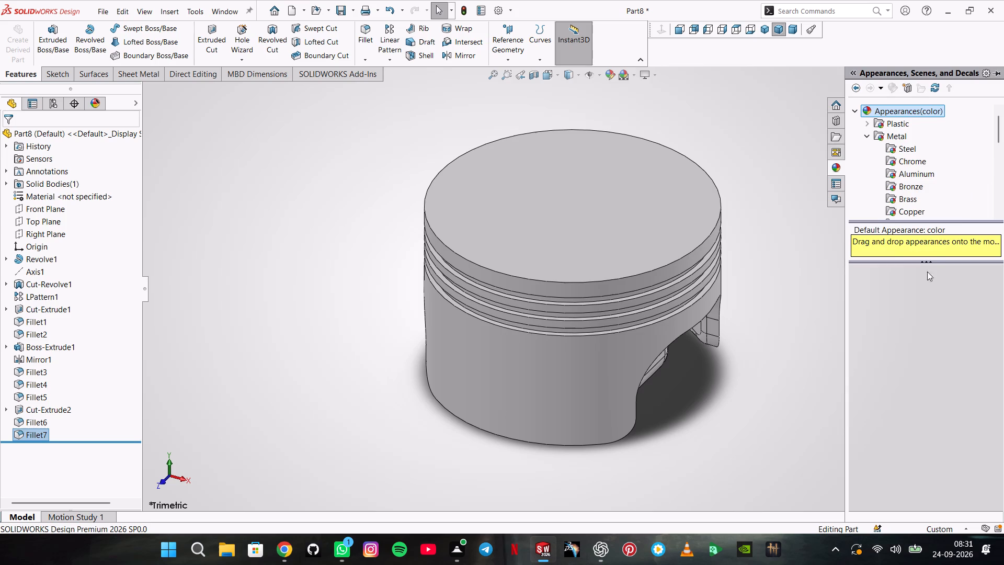
{"action": "left_click", "coordinate": [895, 146]}
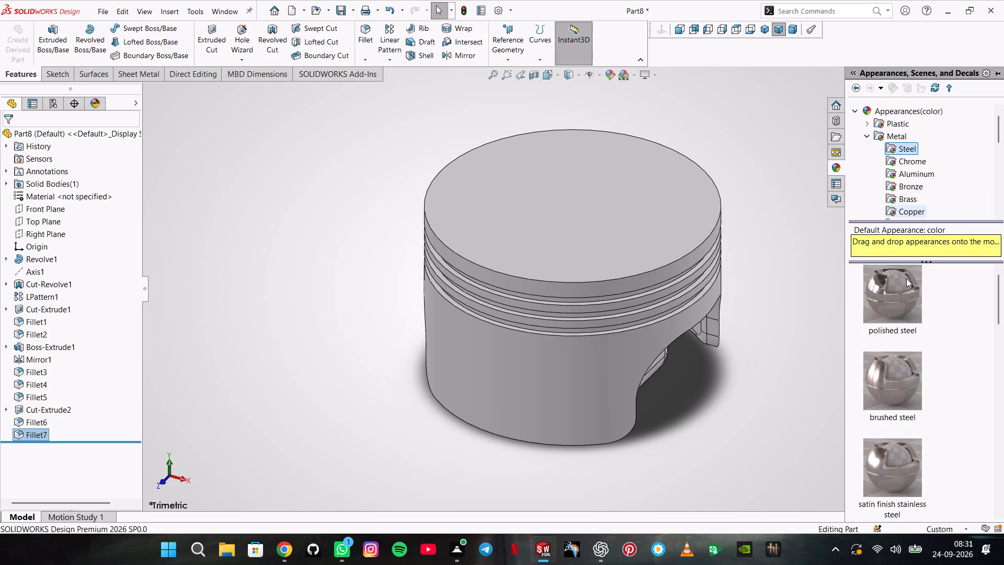
{"action": "double_click", "coordinate": [907, 278]}
{"action": "double_click", "coordinate": [895, 293]}
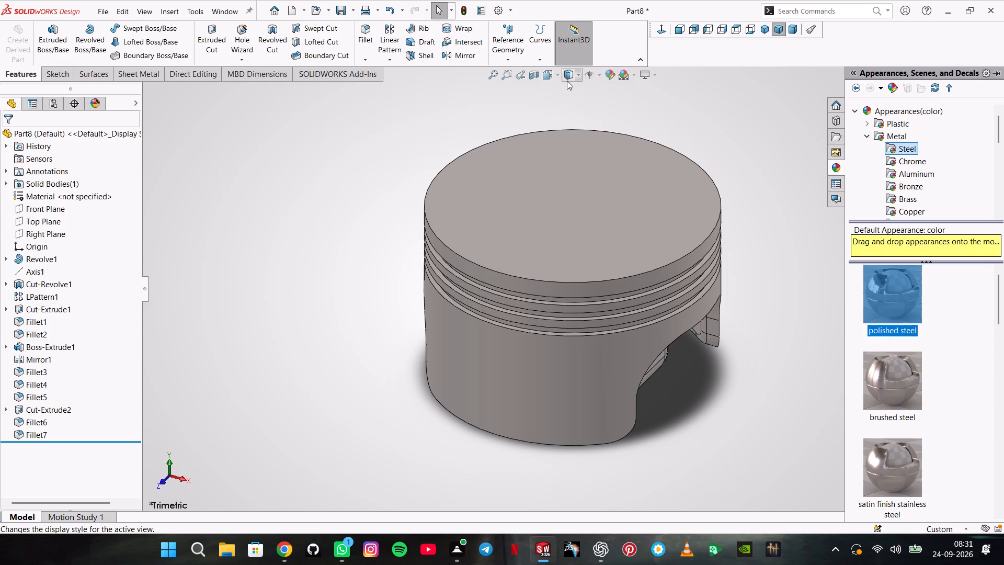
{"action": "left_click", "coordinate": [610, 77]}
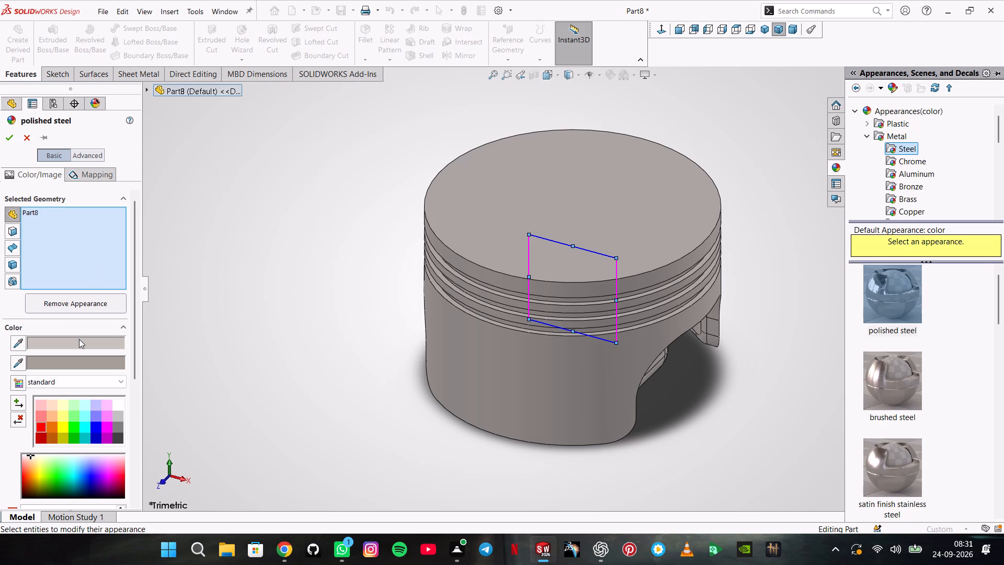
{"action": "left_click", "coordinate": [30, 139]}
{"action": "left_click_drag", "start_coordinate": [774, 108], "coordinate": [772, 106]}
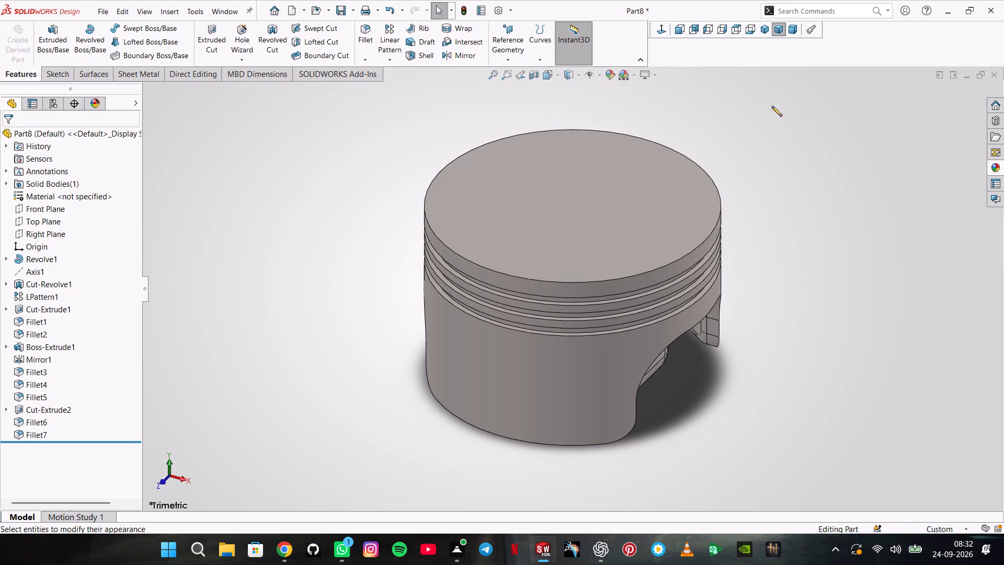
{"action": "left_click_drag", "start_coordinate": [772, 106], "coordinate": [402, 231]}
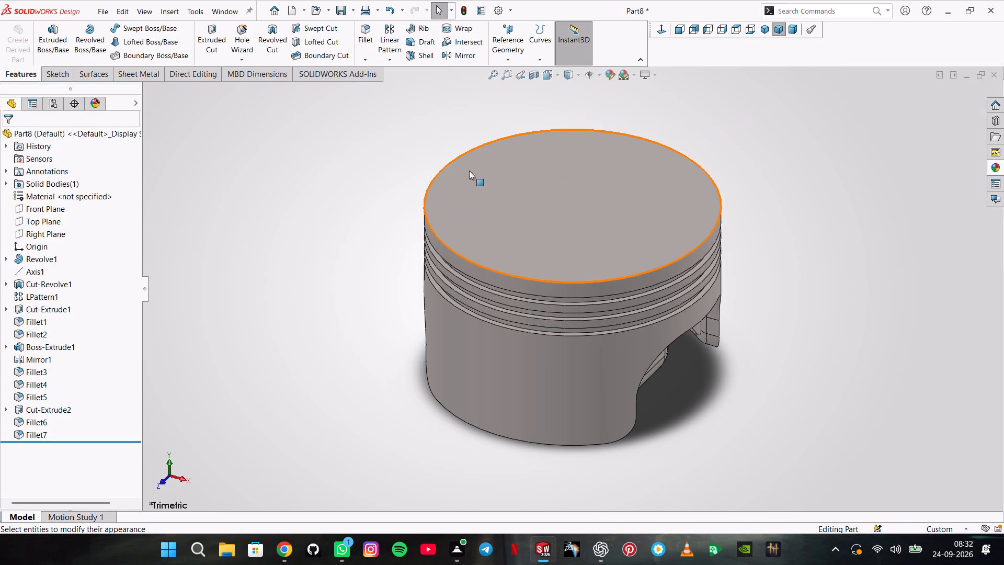
Apply the orange colour from the standard swatches, with a red value of 232, to the whole piston part.
{"action": "left_click_drag", "start_coordinate": [765, 94], "coordinate": [940, 432]}
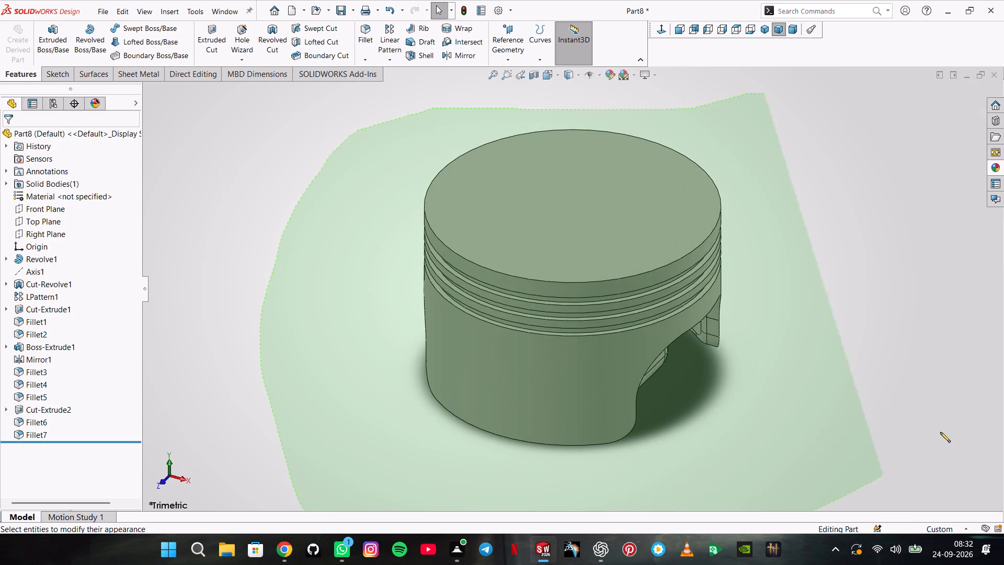
{"action": "left_click_drag", "start_coordinate": [940, 432], "coordinate": [874, 60]}
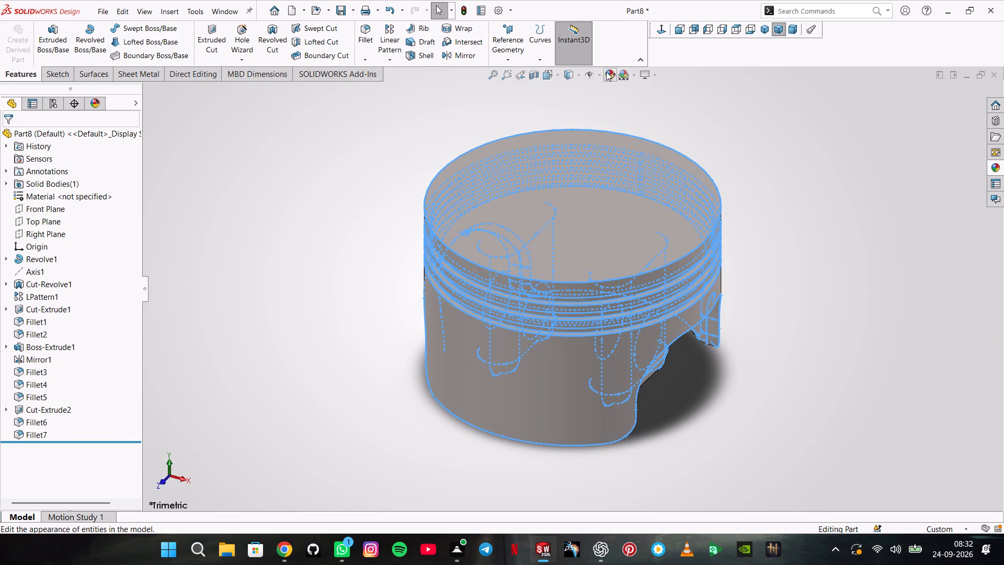
{"action": "left_click", "coordinate": [610, 71]}
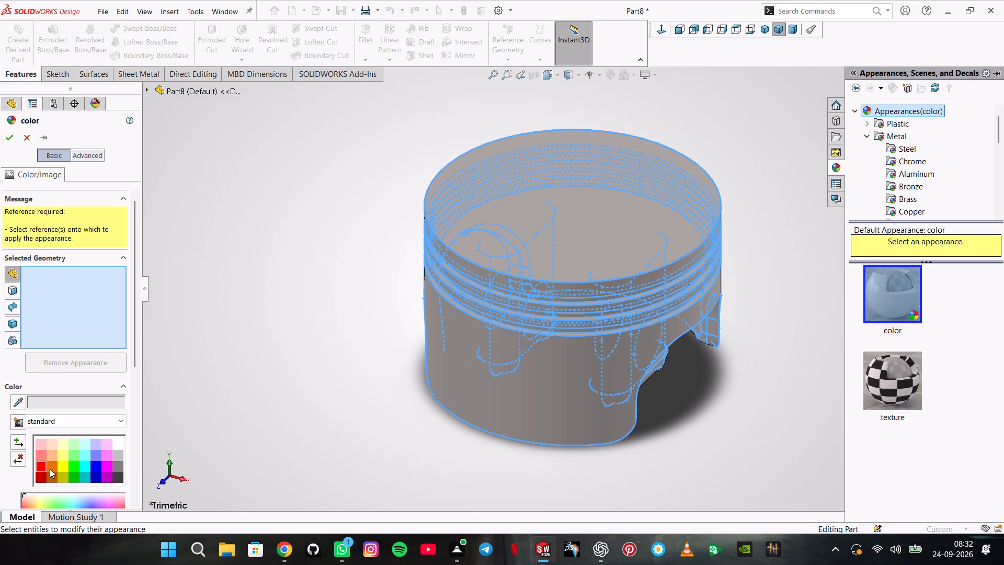
{"action": "left_click", "coordinate": [50, 469]}
{"action": "left_click", "coordinate": [440, 314]}
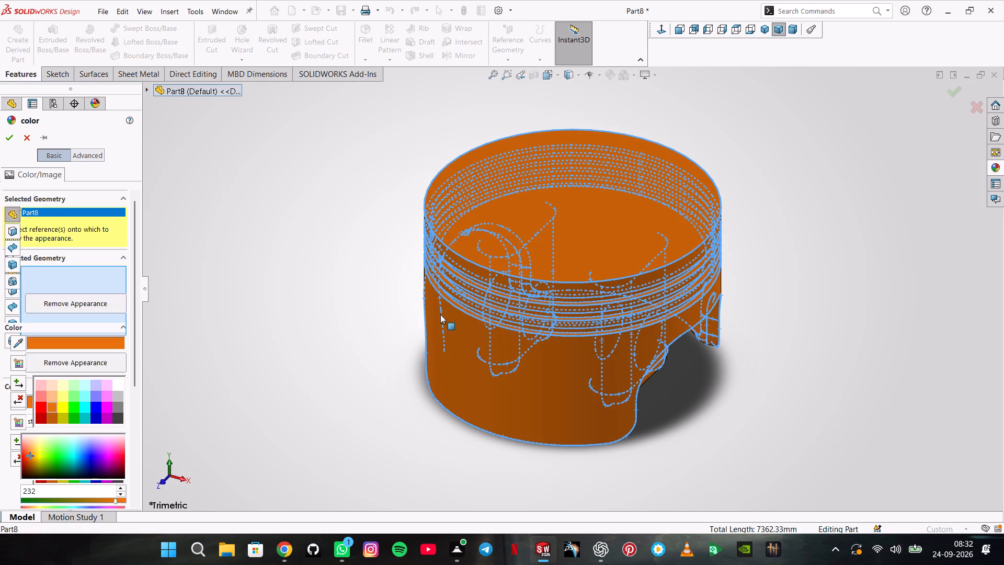
{"action": "middle_click_drag", "start_coordinate": [293, 332], "coordinate": [282, 324]}
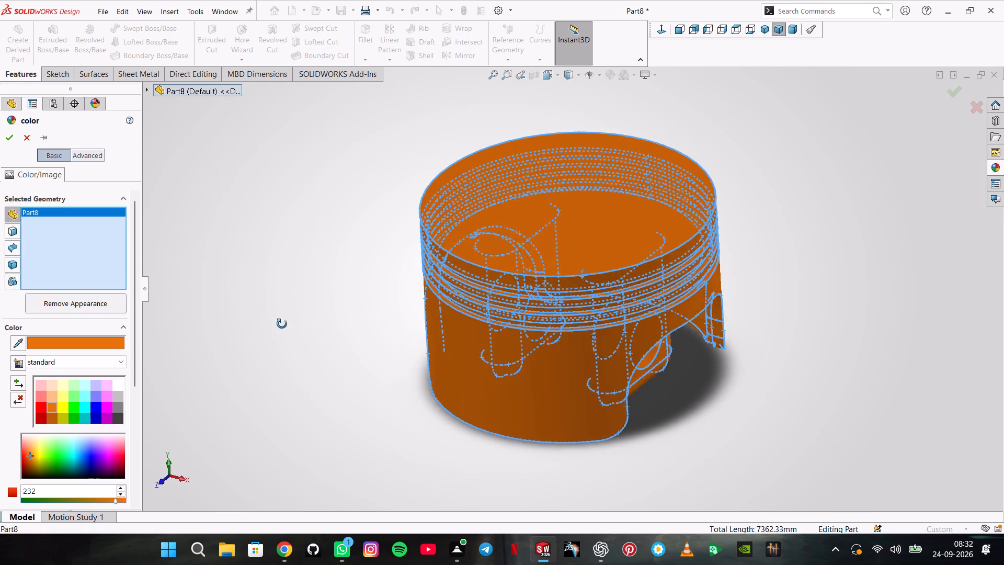
{"action": "middle_click_drag", "start_coordinate": [282, 324], "coordinate": [248, 313]}
{"action": "scroll", "coordinate": [377, 367], "scroll_direction": "up", "scroll_amount": 3}
{"action": "scroll", "coordinate": [552, 337], "scroll_direction": "down", "scroll_amount": 2}
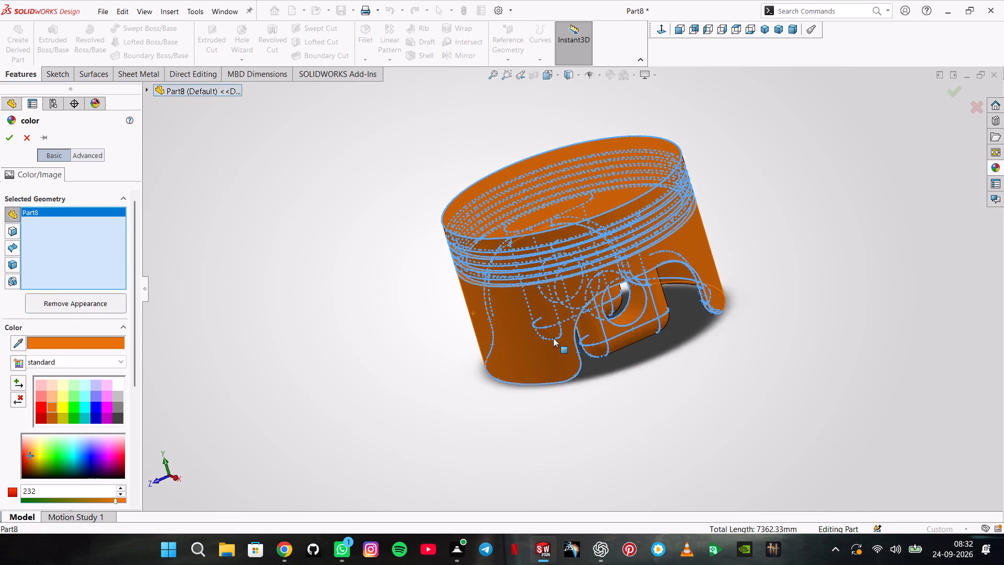
{"action": "scroll", "coordinate": [553, 338], "scroll_direction": "down", "scroll_amount": 1}
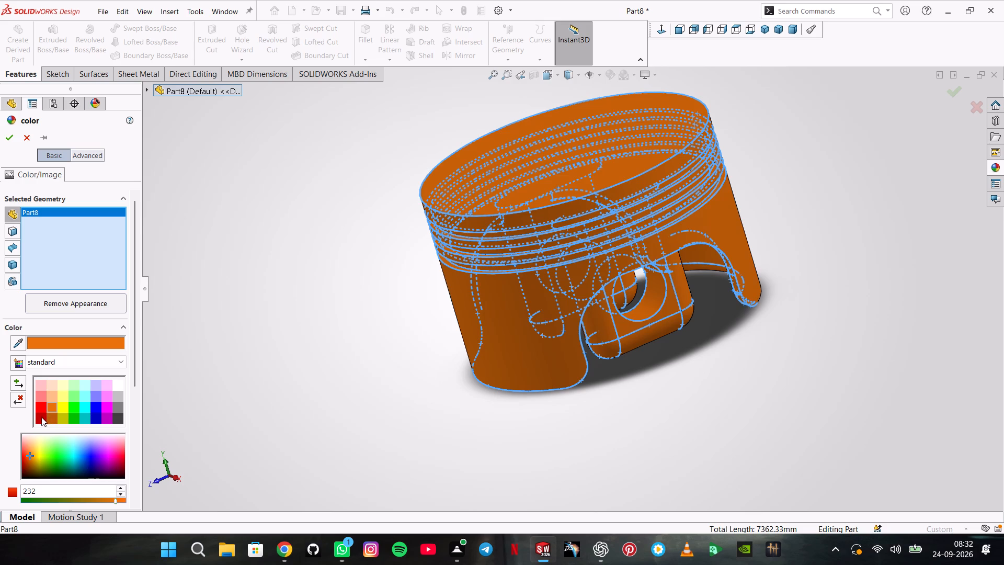
{"action": "left_click", "coordinate": [41, 416]}
{"action": "left_click", "coordinate": [51, 419]}
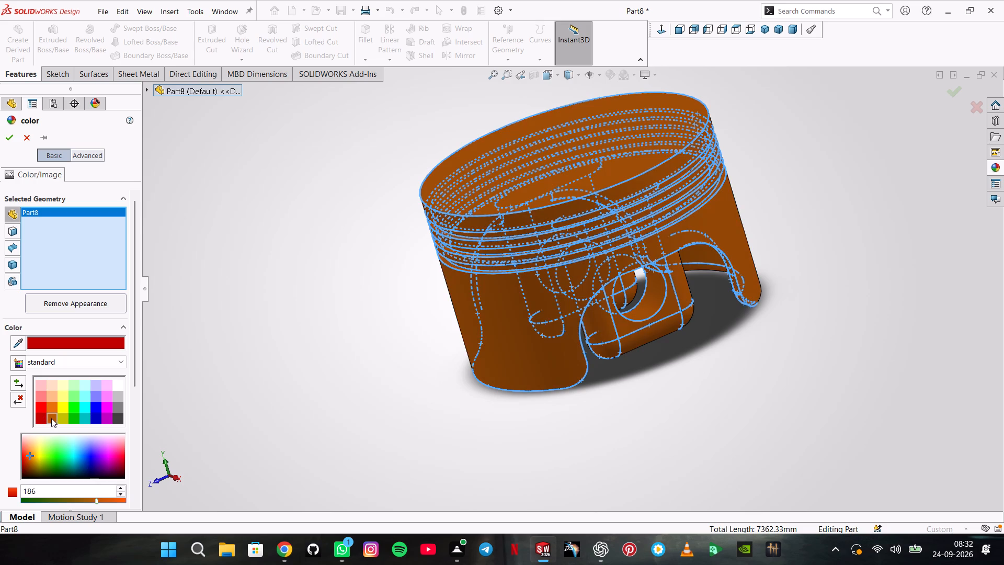
{"action": "left_click", "coordinate": [51, 405]}
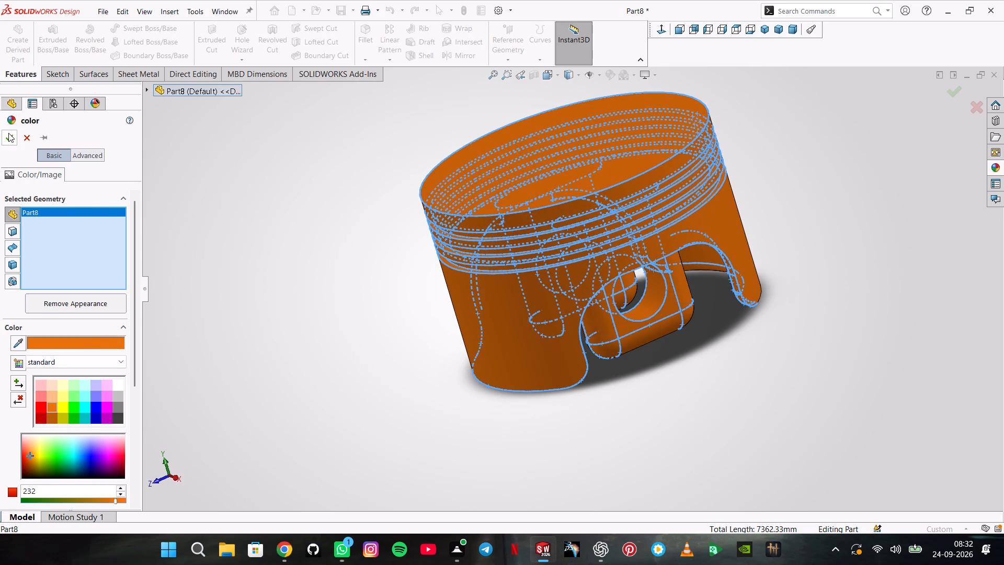
{"action": "left_click", "coordinate": [8, 133]}
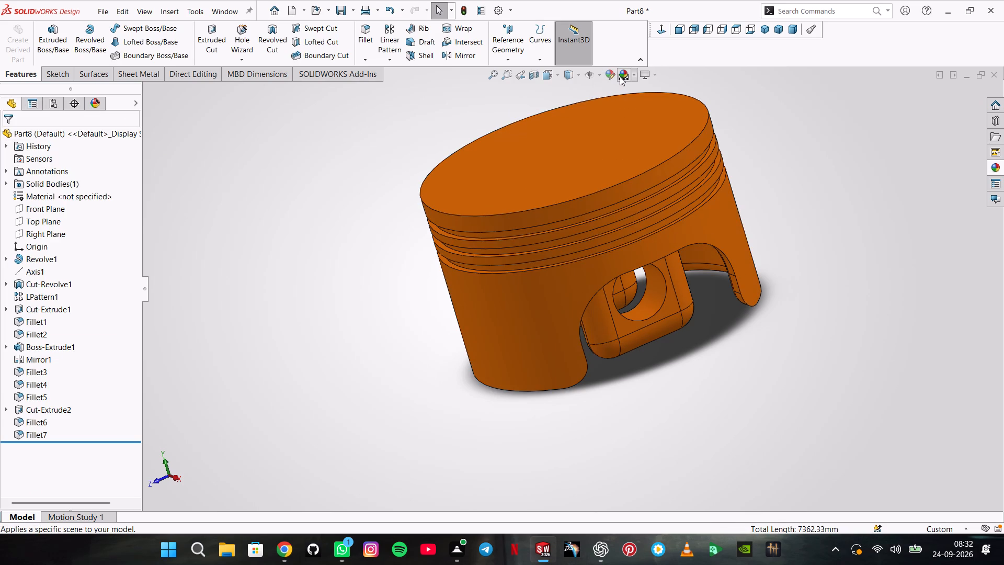
Cycle the display scene around the piston through the preset scenes.
{"action": "left_click", "coordinate": [620, 76]}
{"action": "left_click", "coordinate": [633, 74]}
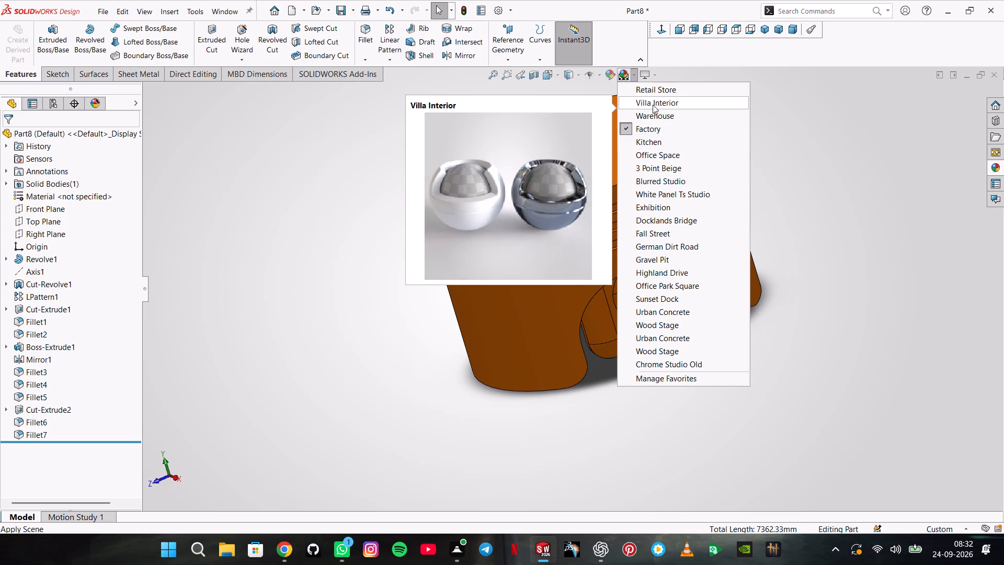
{"action": "left_click", "coordinate": [632, 76]}
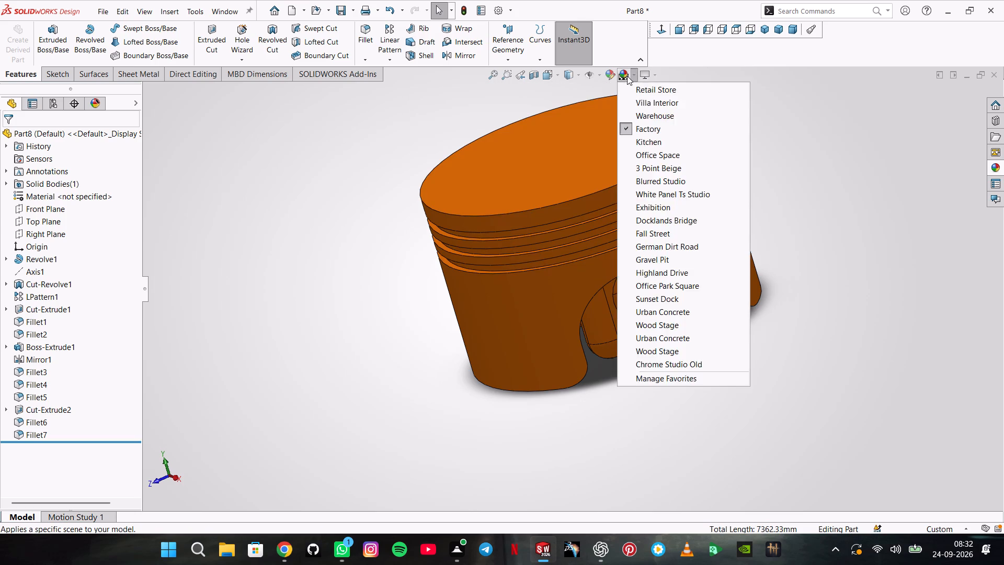
{"action": "left_click", "coordinate": [624, 74]}
{"action": "left_click", "coordinate": [624, 74]}
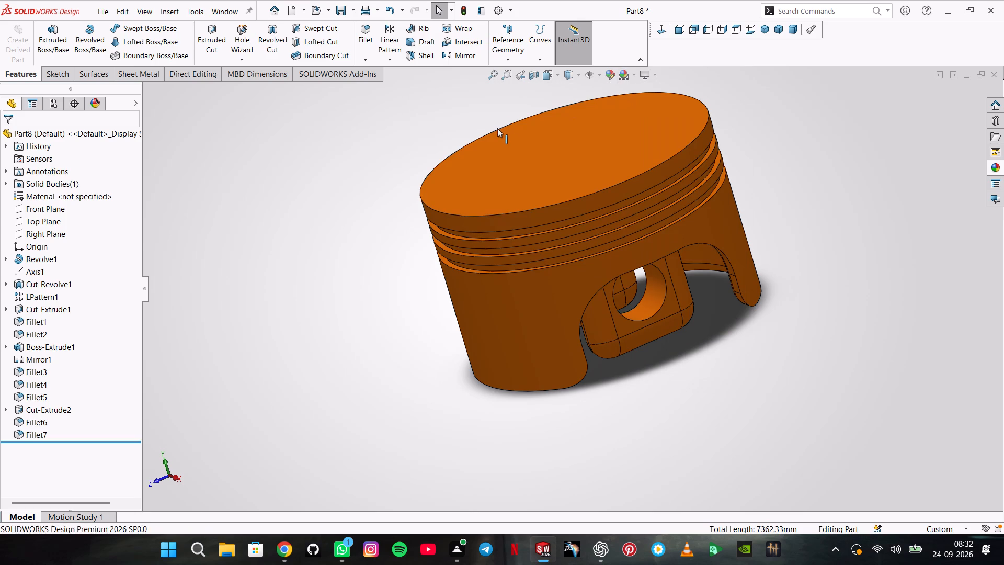
{"action": "left_click", "coordinate": [497, 128]}
{"action": "left_click", "coordinate": [398, 123]}
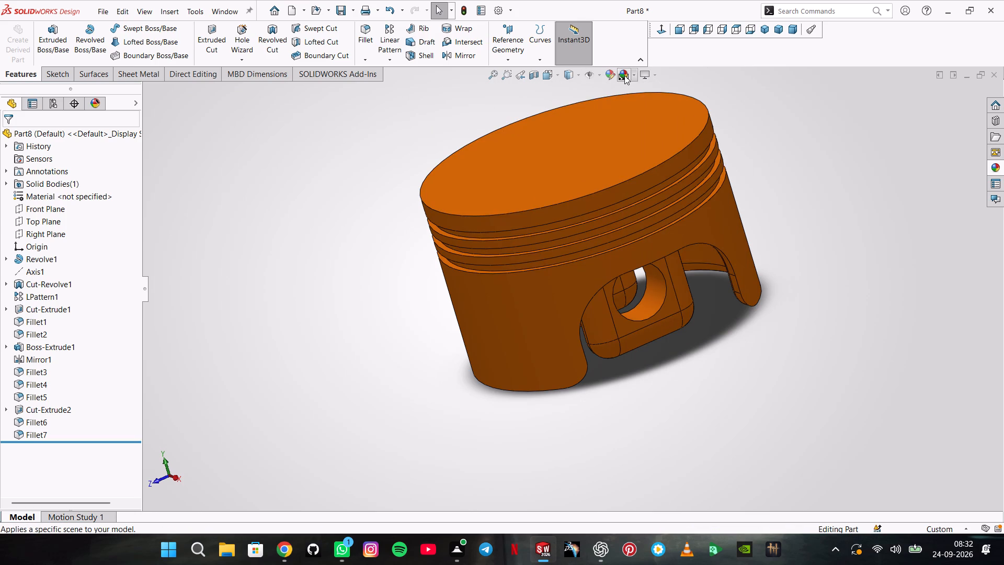
{"action": "left_click", "coordinate": [623, 75]}
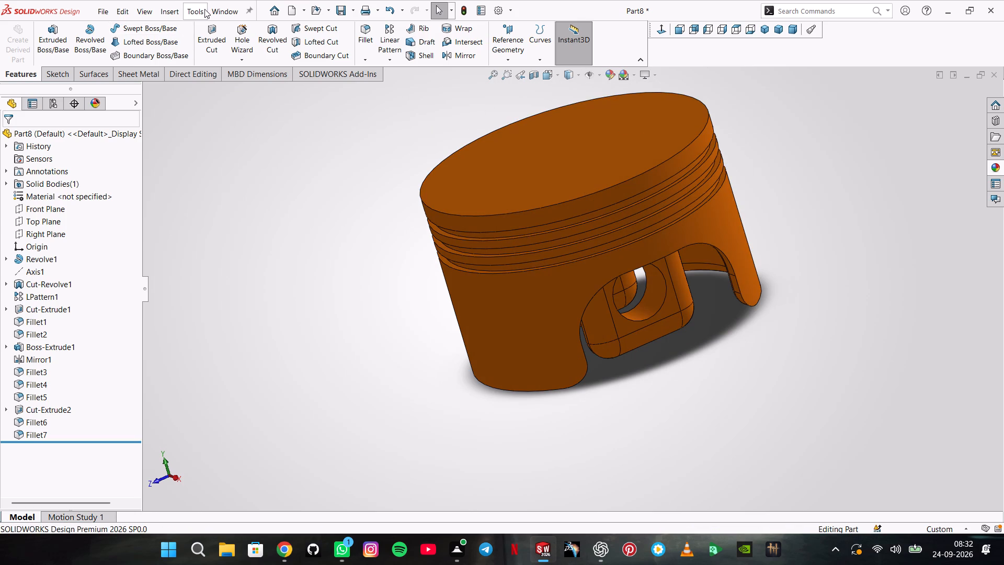
Apply the same standard orange to the still grey fillet face between the inner skirt wall and the crown's underside.
{"action": "left_click", "coordinate": [777, 27]}
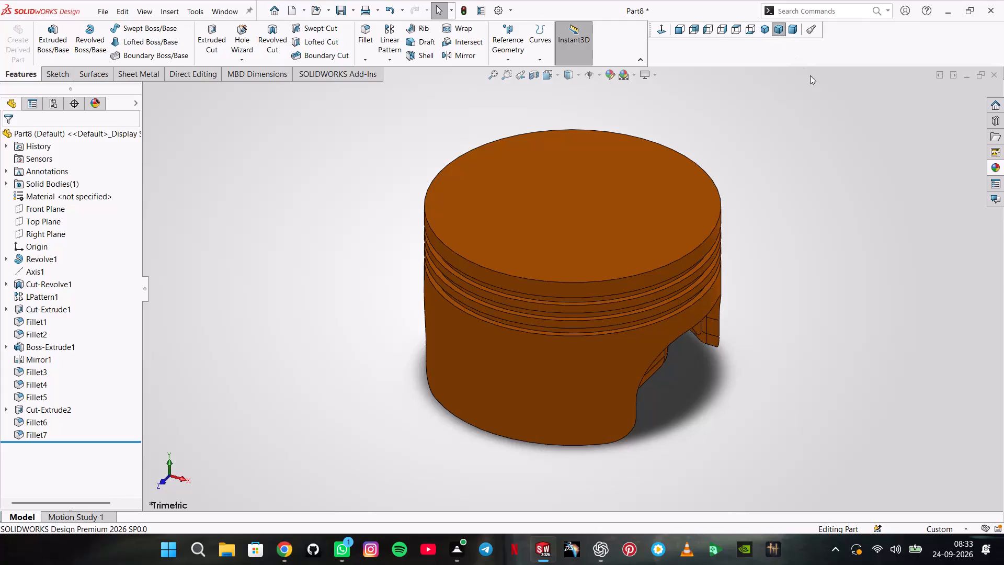
{"action": "middle_click_drag", "start_coordinate": [817, 207], "coordinate": [737, 71]}
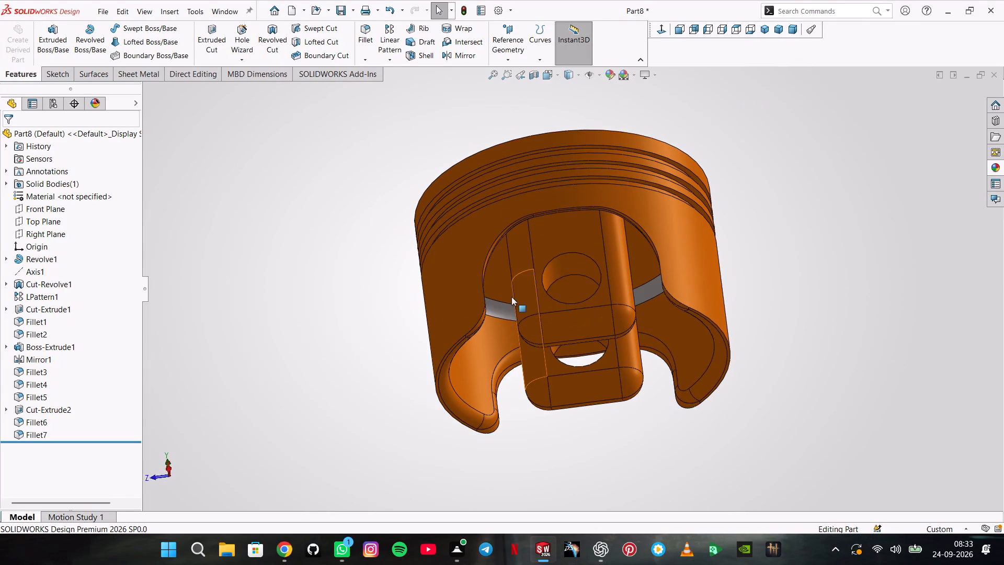
{"action": "left_click", "coordinate": [505, 309]}
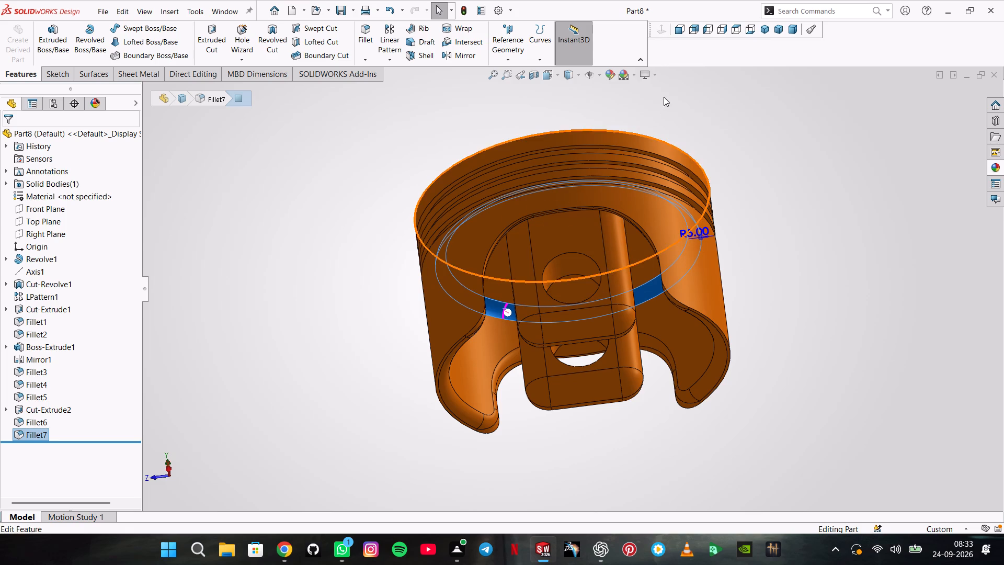
{"action": "left_click", "coordinate": [617, 76]}
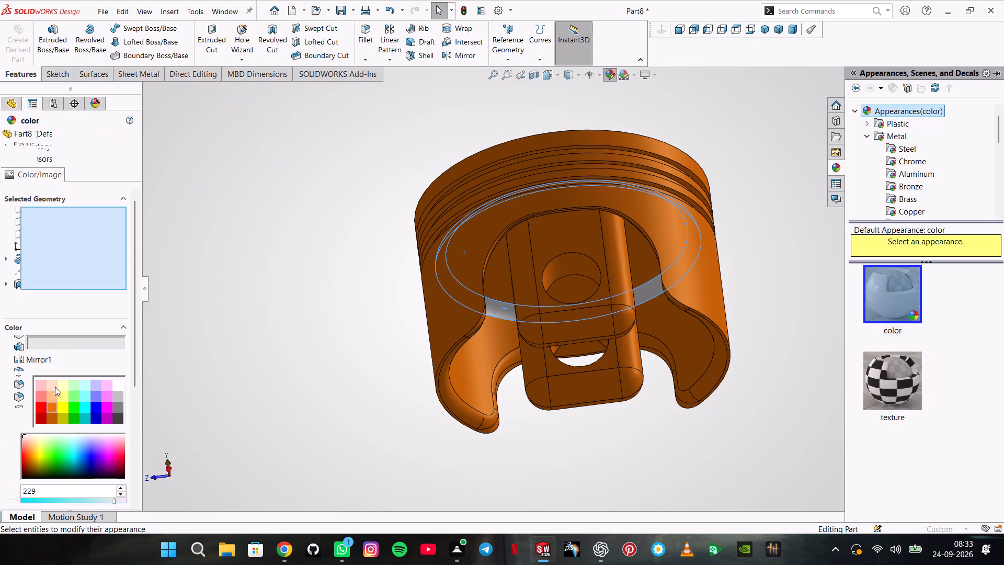
{"action": "left_click", "coordinate": [53, 405]}
{"action": "left_click", "coordinate": [12, 134]}
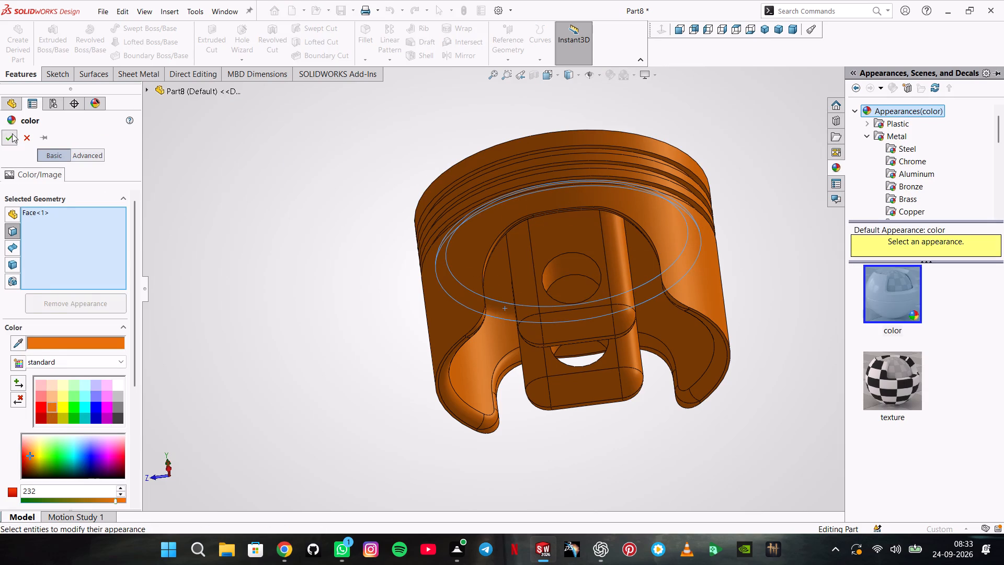
{"action": "left_click", "coordinate": [231, 206]}
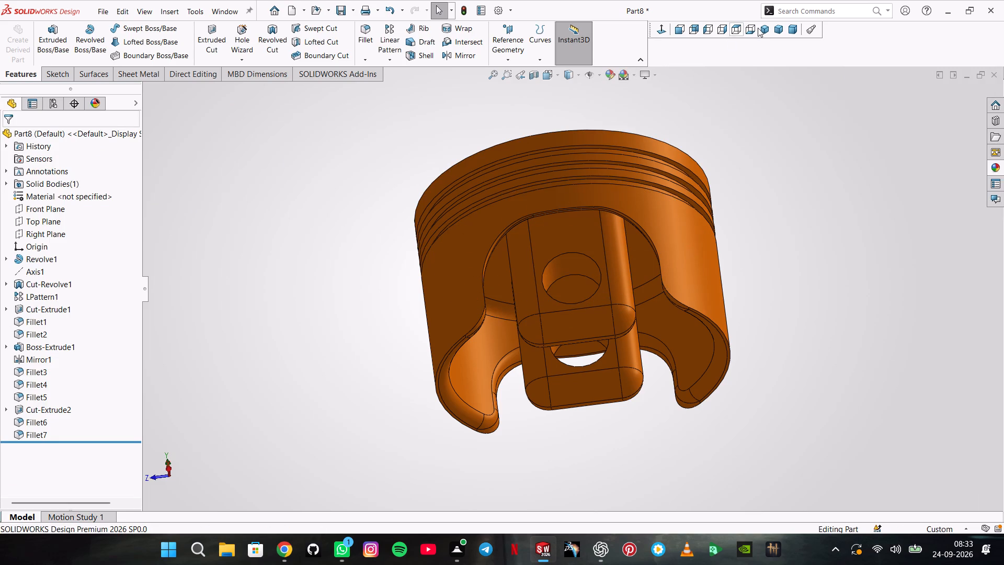
Save the part, shown in trimetric view, as Piston in the V6 ENGINE ASSEMBLY folder.
{"action": "left_click", "coordinate": [776, 26]}
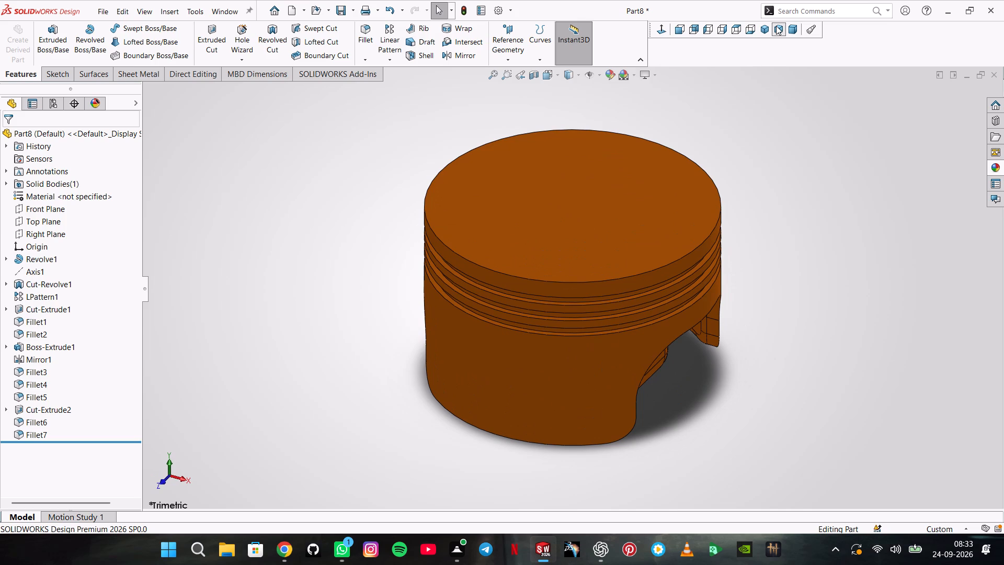
{"action": "left_click", "coordinate": [348, 16]}
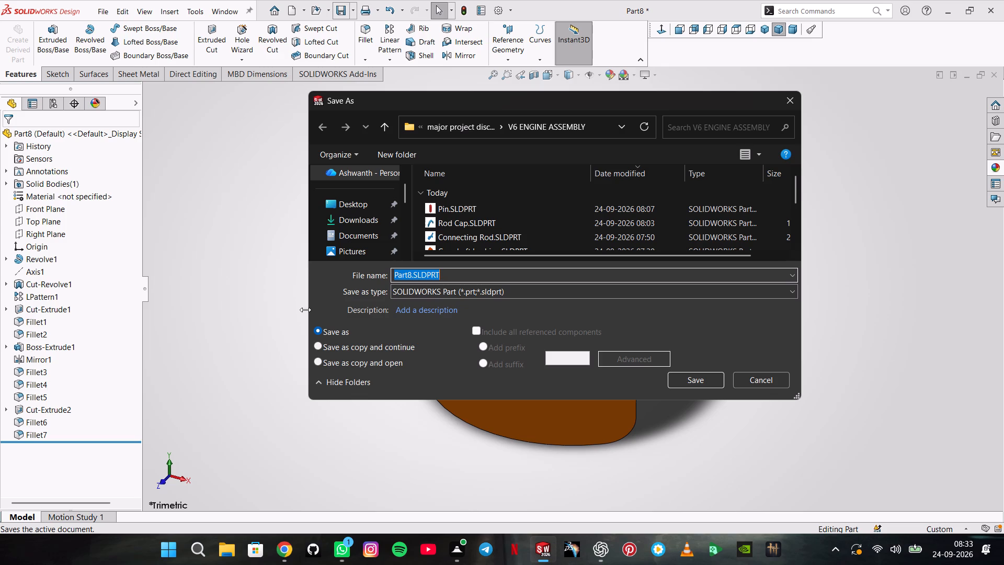
{"action": "type", "text": "Piso"}
{"action": "key", "text": "BackSpace"}
{"action": "type", "text": "ton"}
{"action": "key", "text": "Return"}
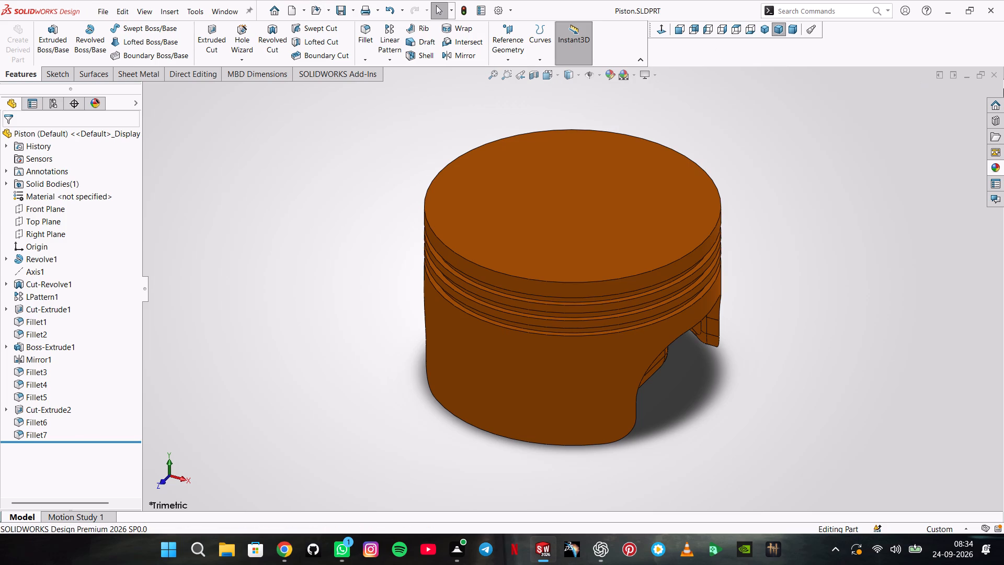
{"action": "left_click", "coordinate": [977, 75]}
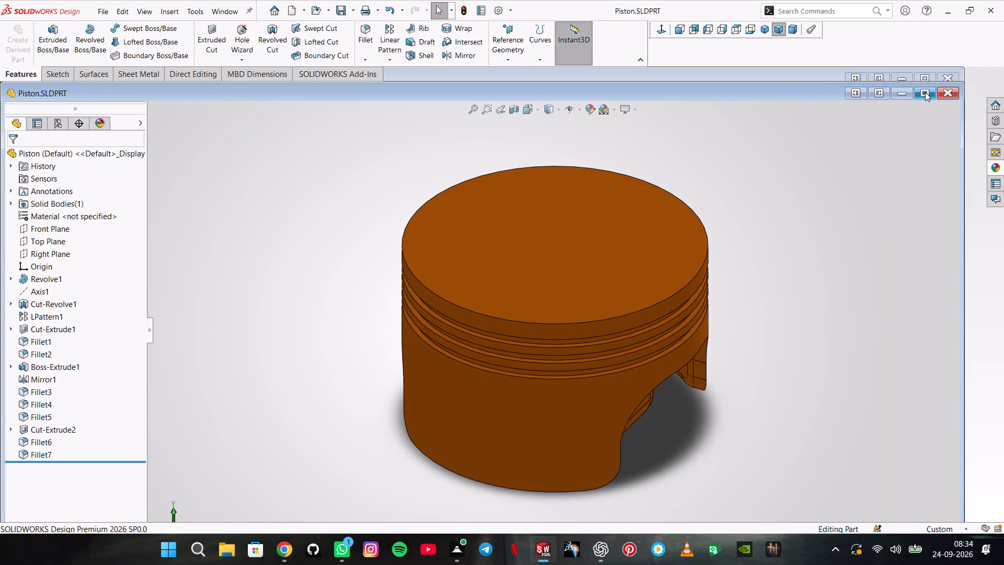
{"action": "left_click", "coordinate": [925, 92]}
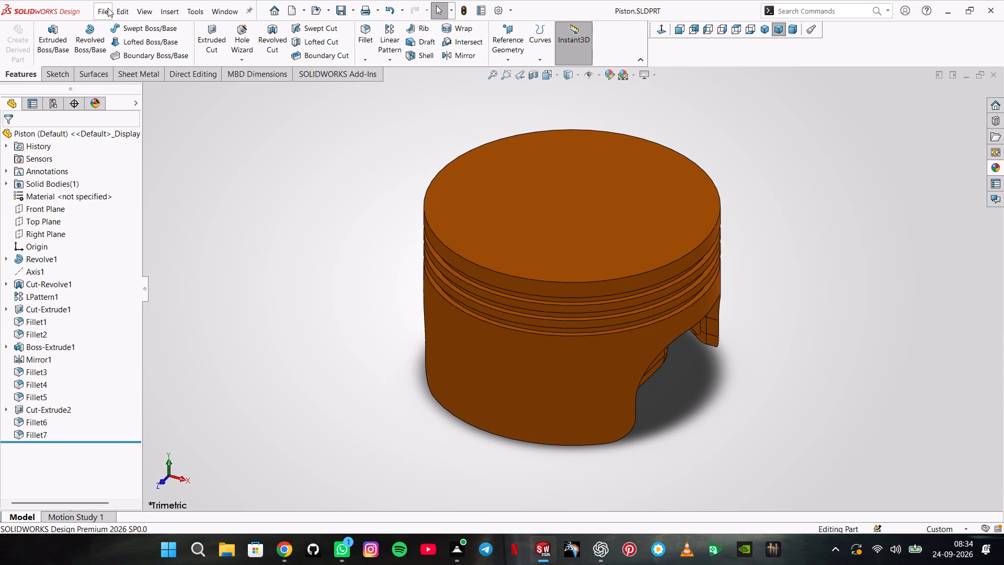
Create a new assembly document.
{"action": "left_click", "coordinate": [107, 8]}
{"action": "left_click", "coordinate": [111, 27]}
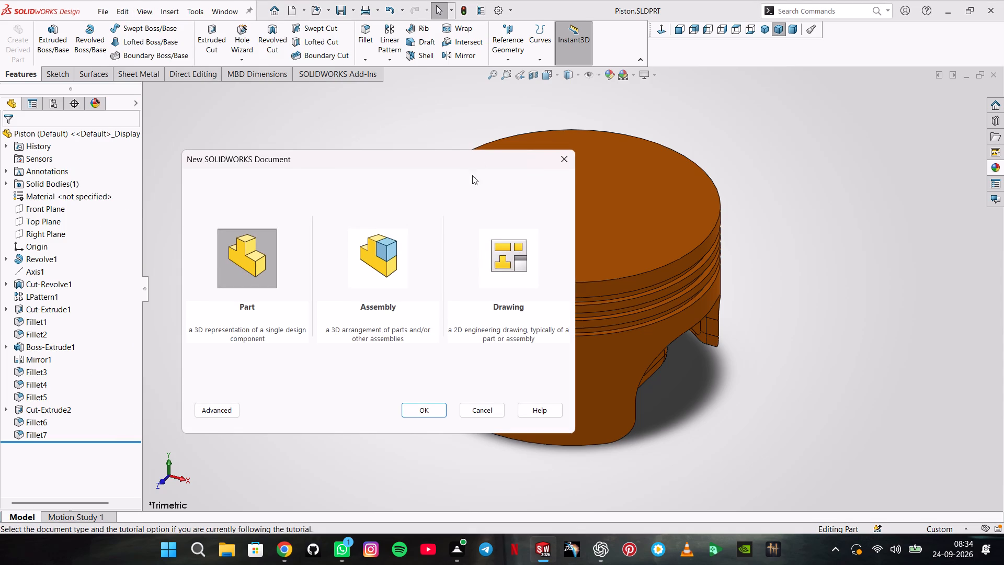
{"action": "left_click", "coordinate": [398, 242]}
{"action": "left_click", "coordinate": [425, 413]}
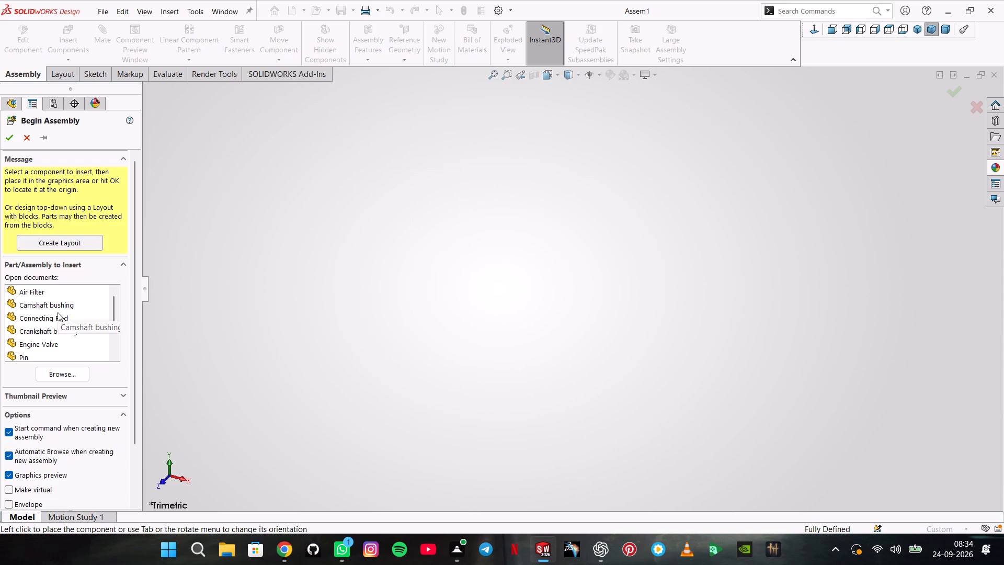
Place the Connecting Rod from the open documents as the assembly's first component.
{"action": "left_click", "coordinate": [60, 315]}
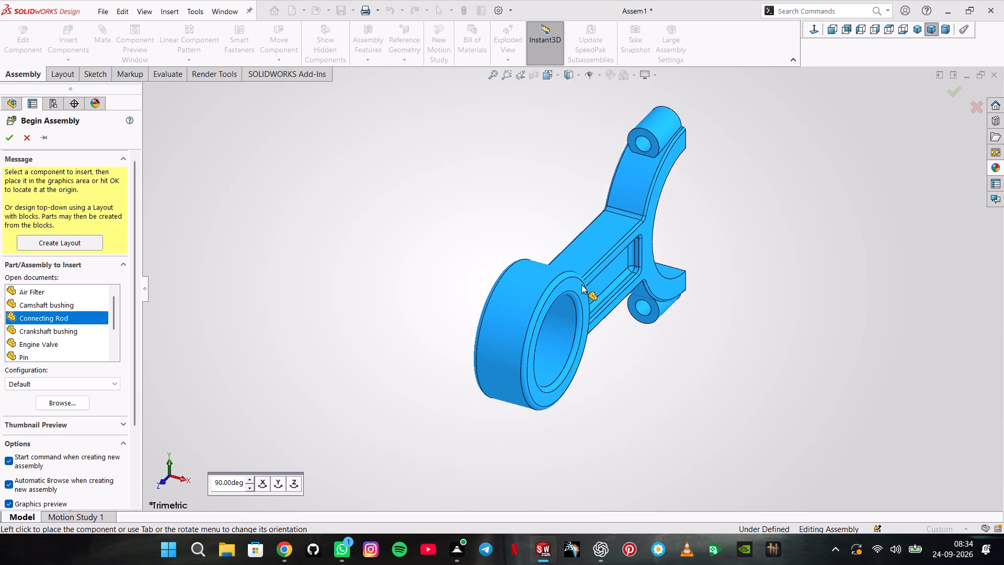
{"action": "left_click", "coordinate": [580, 269]}
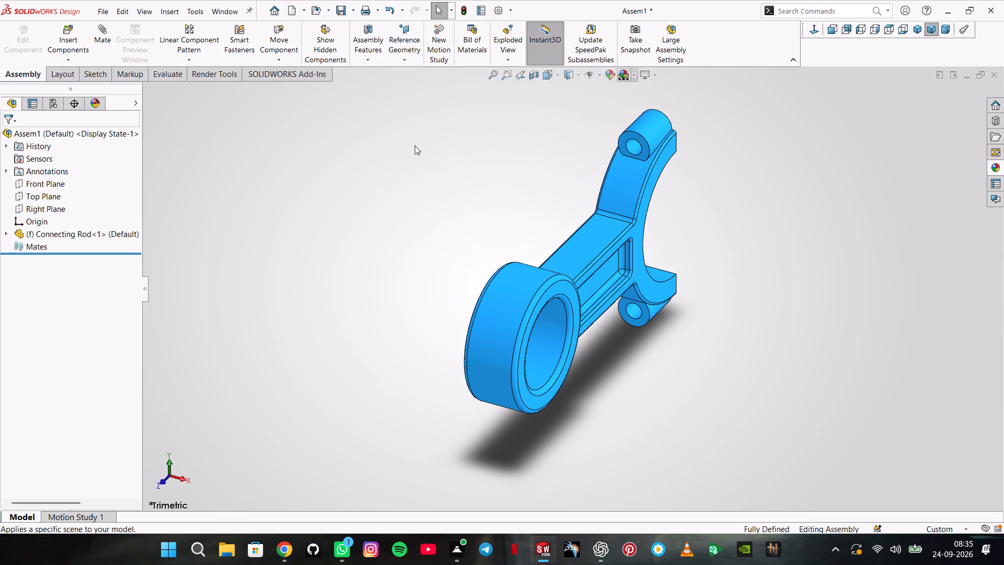
Insert the Piston from the open documents and place it beside the connecting rod.
{"action": "left_click", "coordinate": [71, 43]}
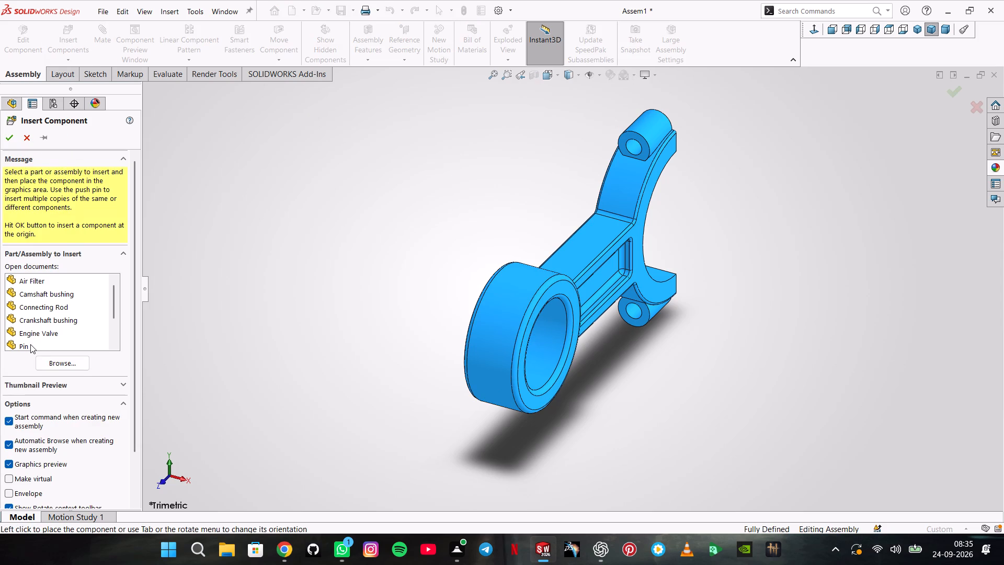
{"action": "scroll", "coordinate": [41, 320], "scroll_direction": "down", "scroll_amount": 1}
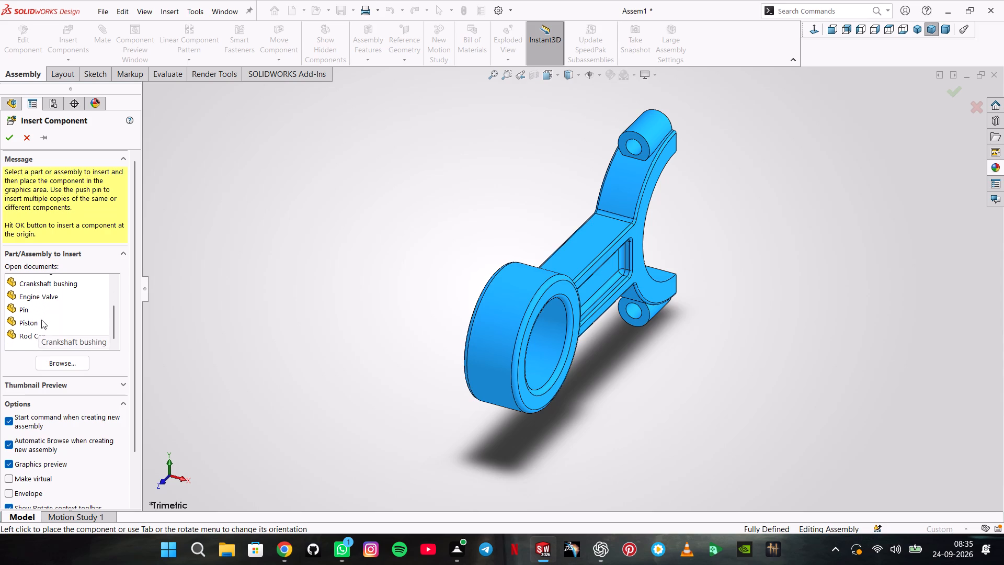
{"action": "scroll", "coordinate": [41, 320], "scroll_direction": "down", "scroll_amount": 1}
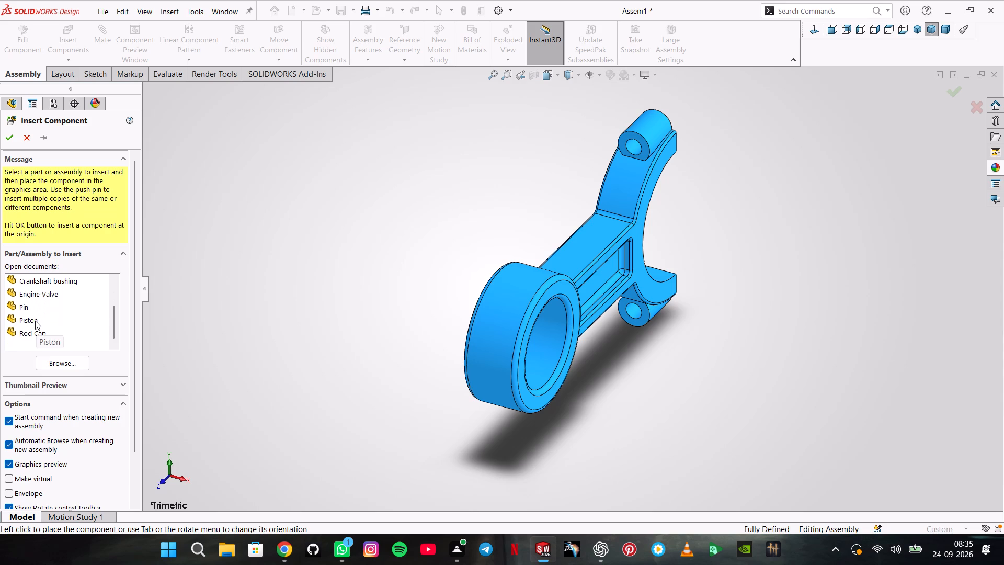
{"action": "left_click", "coordinate": [35, 321]}
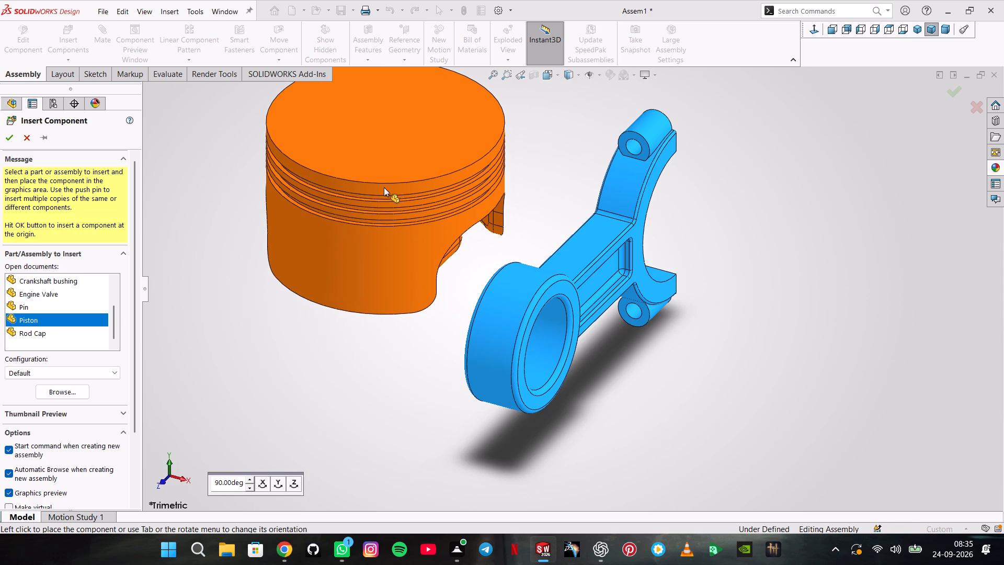
{"action": "left_click", "coordinate": [384, 187]}
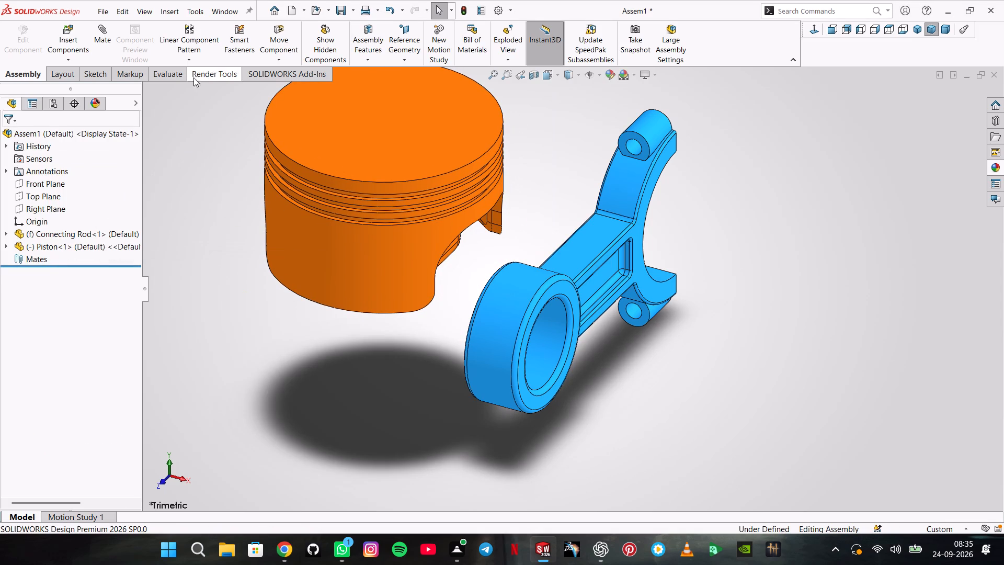
Insert the Pin from the open documents and place it below the piston.
{"action": "left_click", "coordinate": [55, 38]}
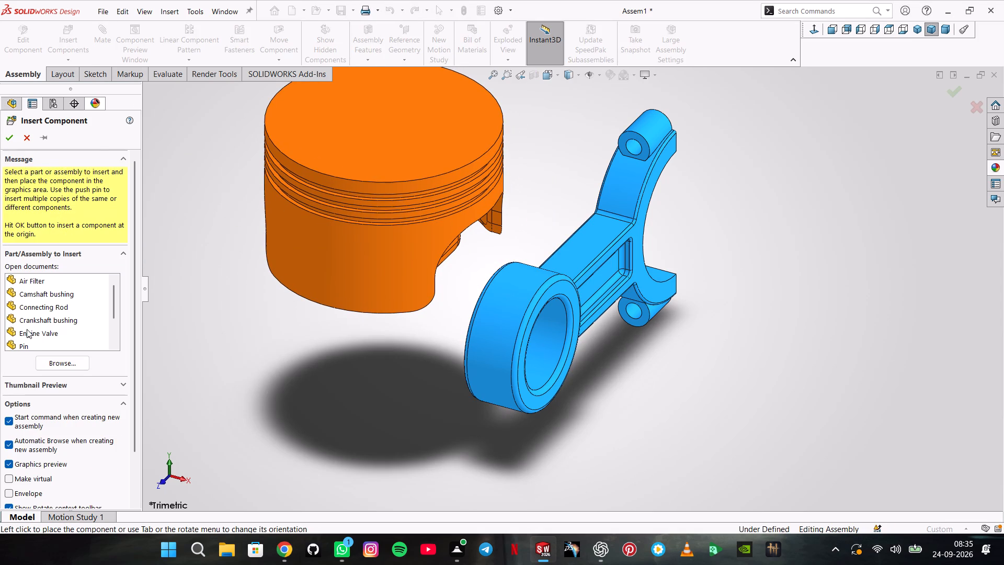
{"action": "left_click", "coordinate": [29, 344]}
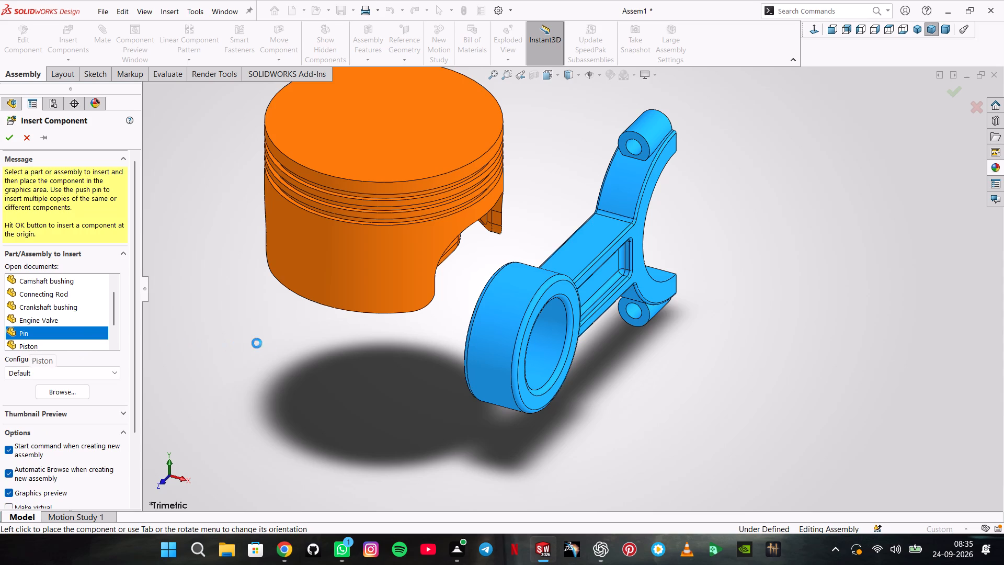
{"action": "left_click", "coordinate": [332, 368]}
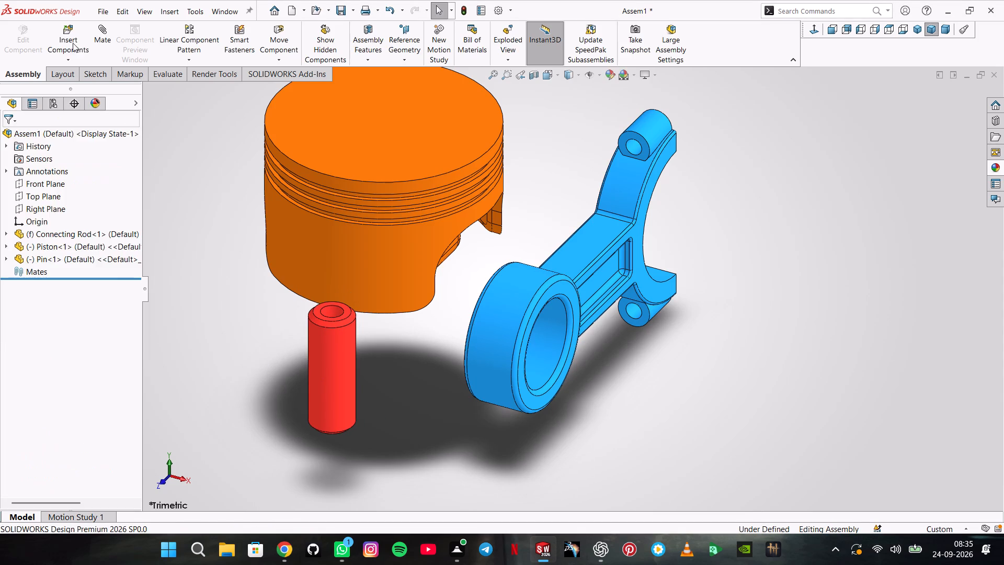
Insert the Rod Cap from the open documents and place it in free space near the connecting rod.
{"action": "left_click", "coordinate": [71, 41]}
{"action": "scroll", "coordinate": [41, 338], "scroll_direction": "down", "scroll_amount": 2}
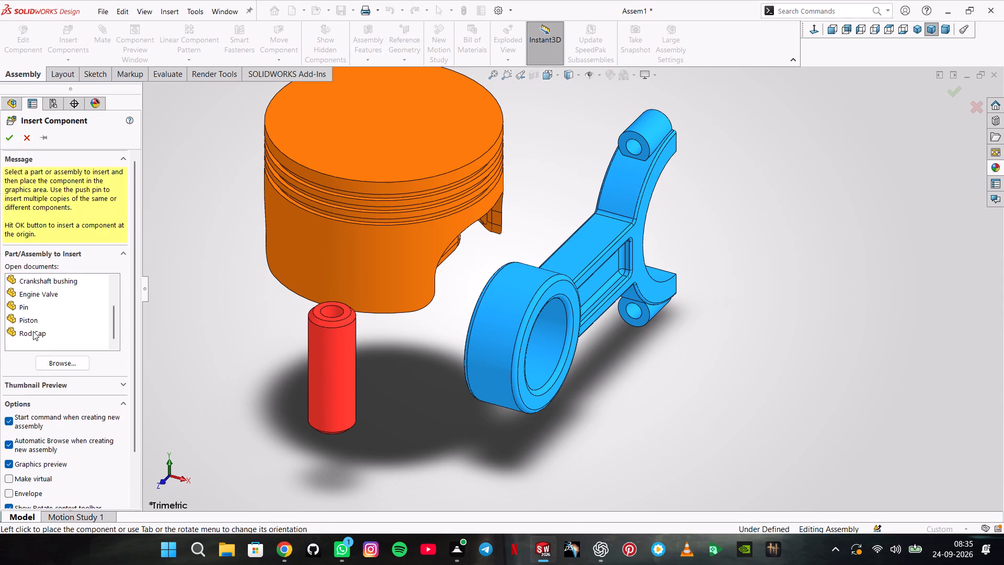
{"action": "left_click", "coordinate": [33, 331]}
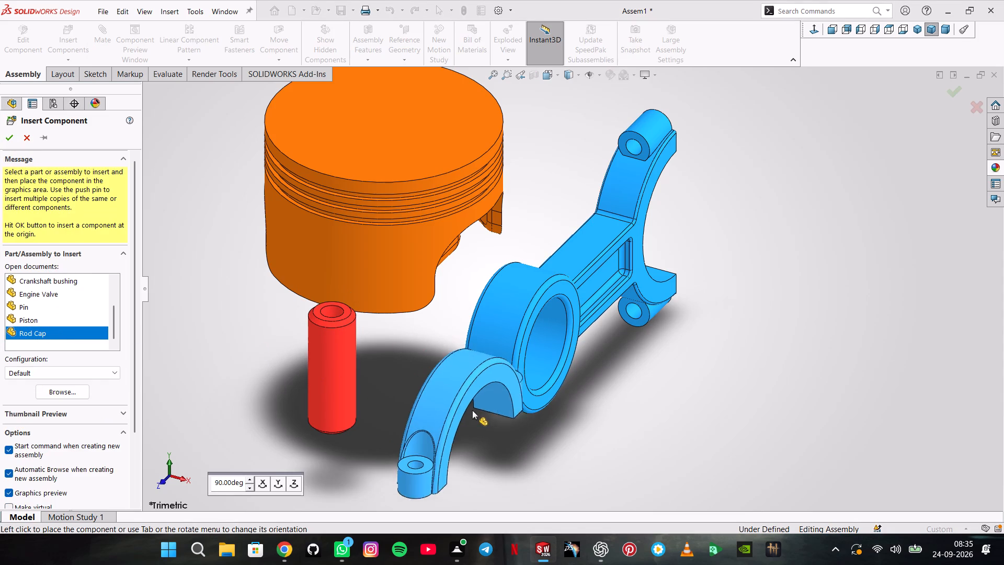
{"action": "scroll", "coordinate": [591, 402], "scroll_direction": "up", "scroll_amount": 2}
{"action": "left_click", "coordinate": [585, 399]}
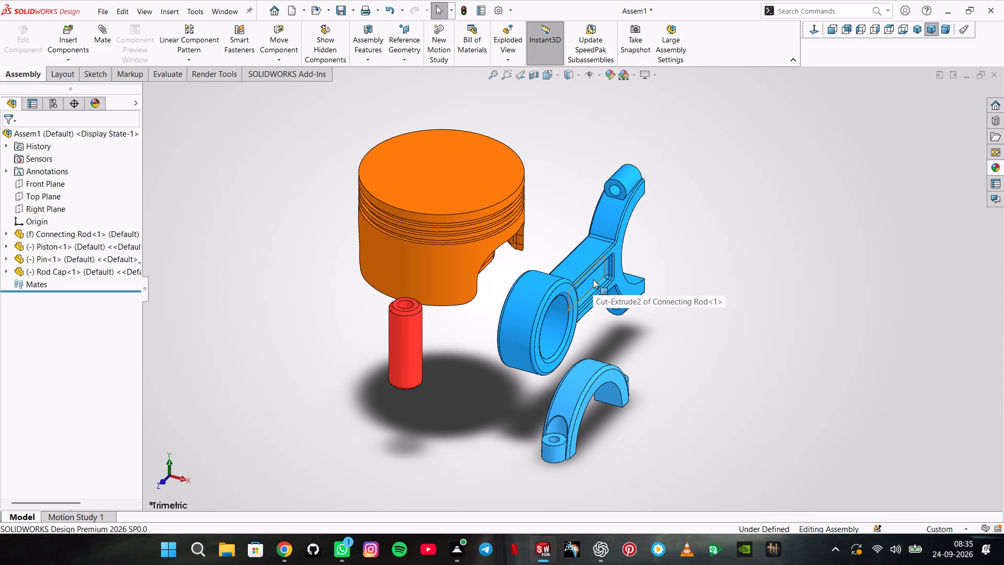
Float the fixed connecting rod so it can move.
{"action": "right_click", "coordinate": [593, 279]}
{"action": "left_click", "coordinate": [626, 339]}
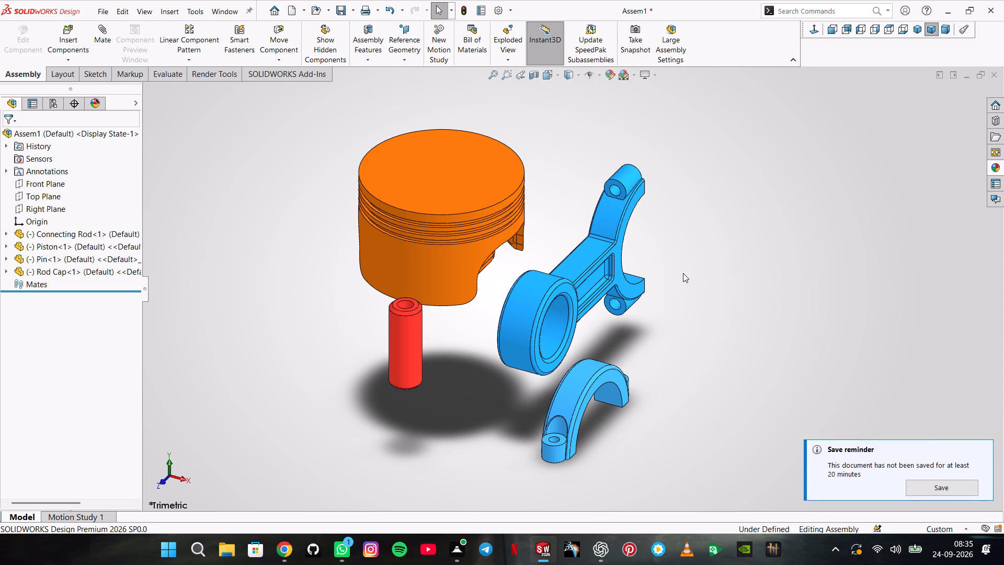
Save the assembly as Piston in the V6 ENGINE ASSEMBLY folder.
{"action": "middle_click_drag", "start_coordinate": [683, 278], "coordinate": [664, 303]}
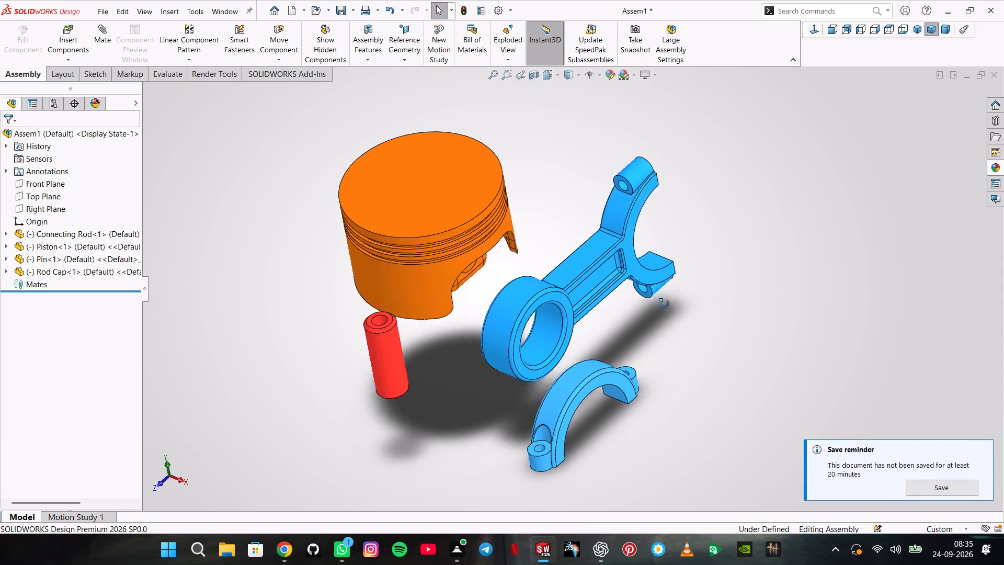
{"action": "middle_click_drag", "start_coordinate": [664, 303], "coordinate": [631, 324]}
{"action": "left_click", "coordinate": [914, 488]}
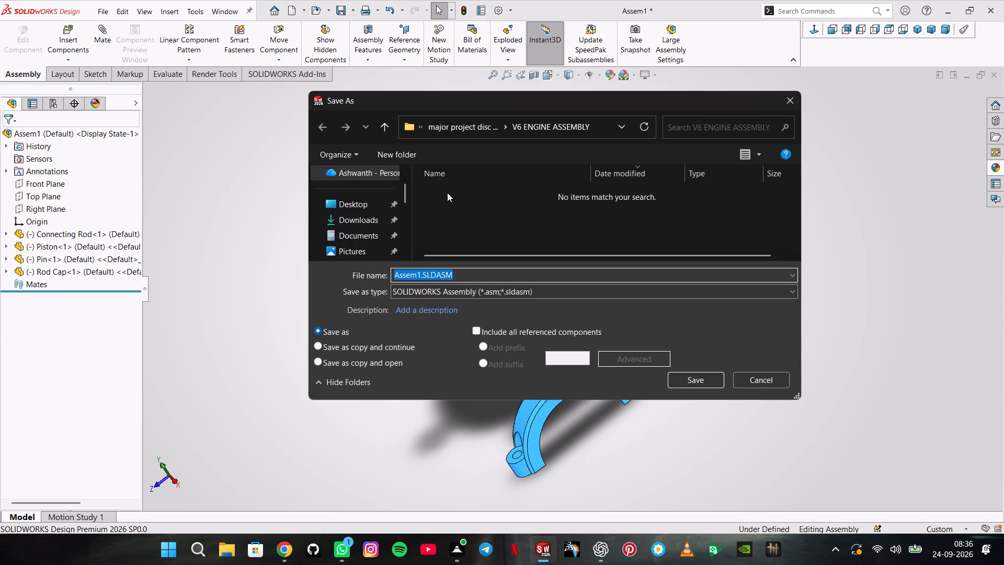
{"action": "type", "text": "Pi"}
{"action": "type", "text": "srton"}
{"action": "key", "text": "equal"}
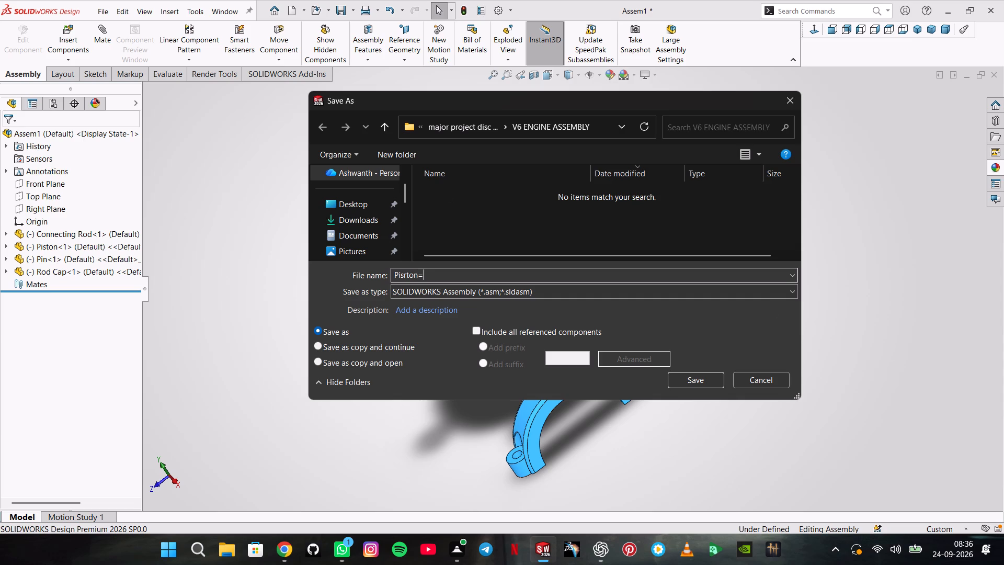
{"action": "key", "text": "BackSpace"}
{"action": "key", "text": "BackSpace"}
{"action": "key", "text": "BackSpace"}
{"action": "key", "text": "BackSpace"}
{"action": "key", "text": "BackSpace"}
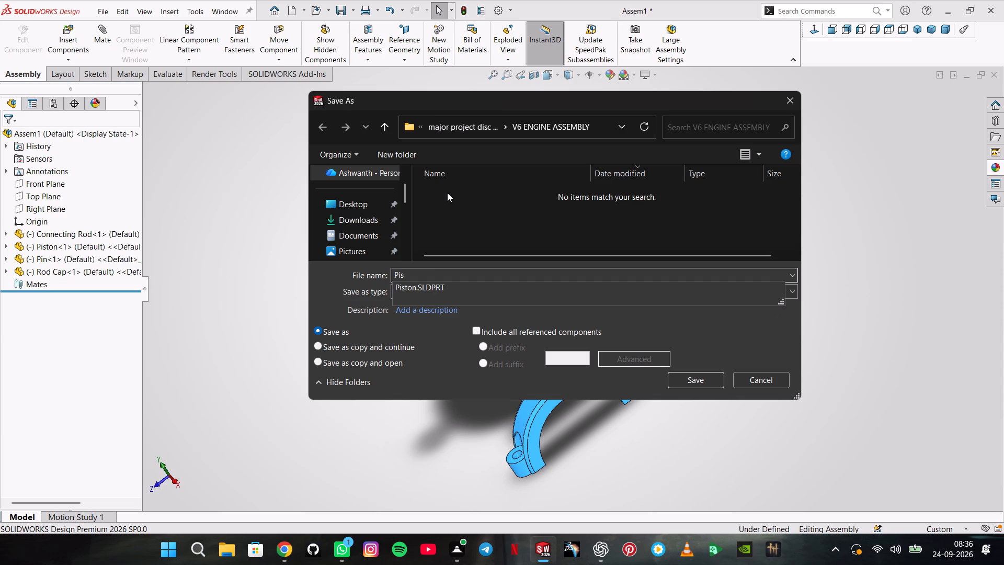
{"action": "type", "text": "ton"}
{"action": "key", "text": "Return"}
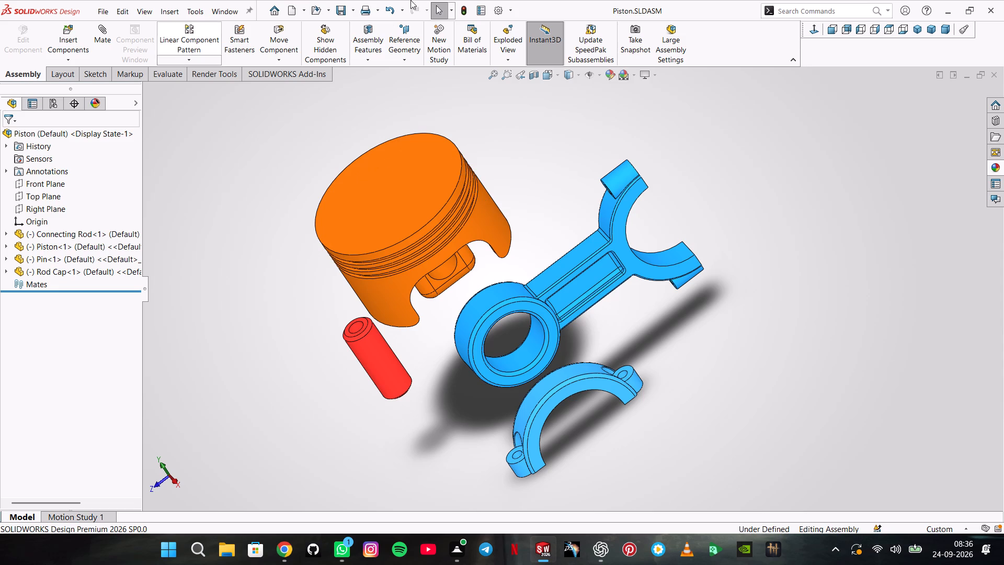
Add a concentric mate between the connecting rod's closed-ring end and the piston's pin hole.
{"action": "middle_click_drag", "start_coordinate": [551, 341], "coordinate": [533, 243]}
{"action": "scroll", "coordinate": [550, 340], "scroll_direction": "up", "scroll_amount": 1}
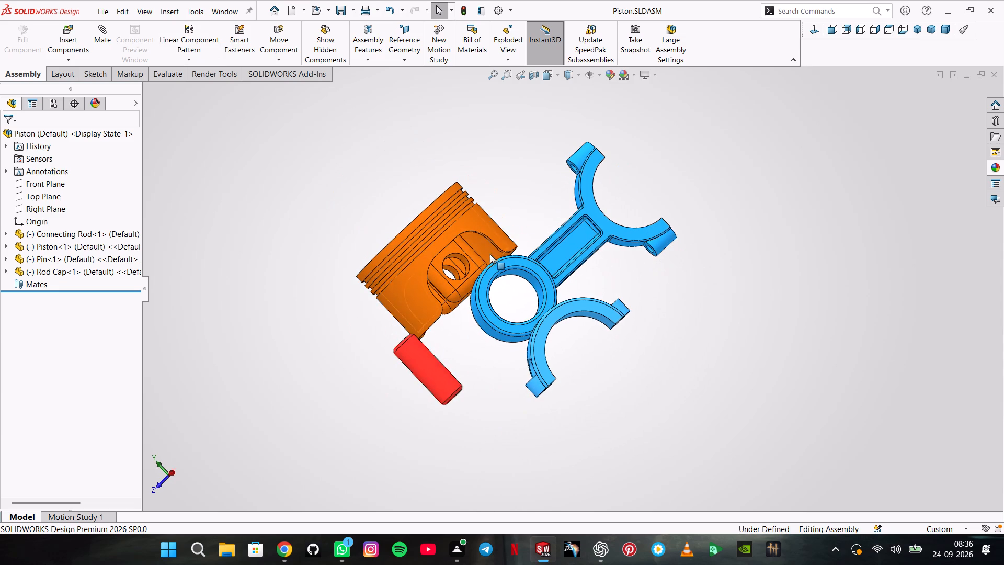
{"action": "left_click", "coordinate": [100, 56]}
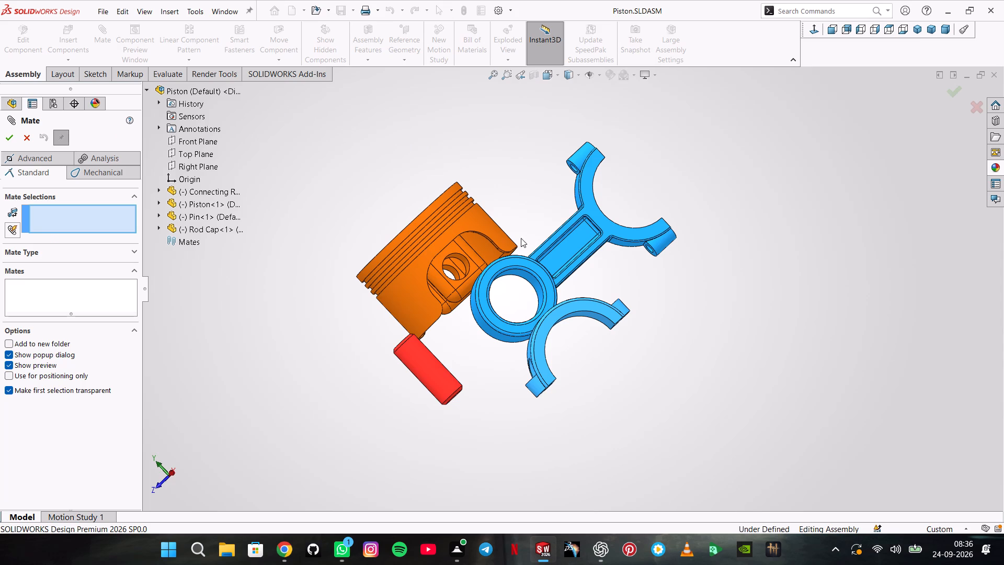
{"action": "left_click", "coordinate": [530, 280]}
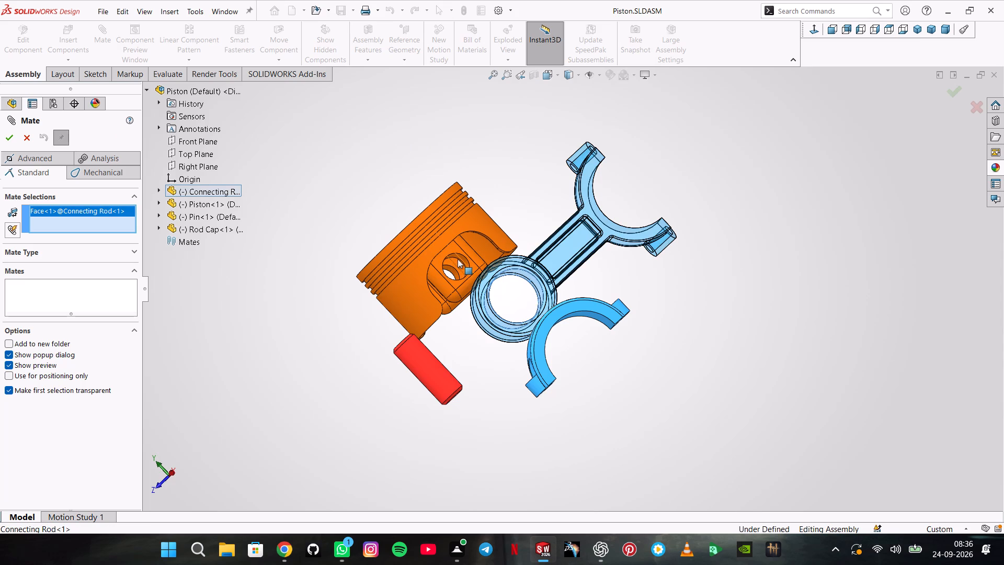
{"action": "left_click", "coordinate": [459, 256]}
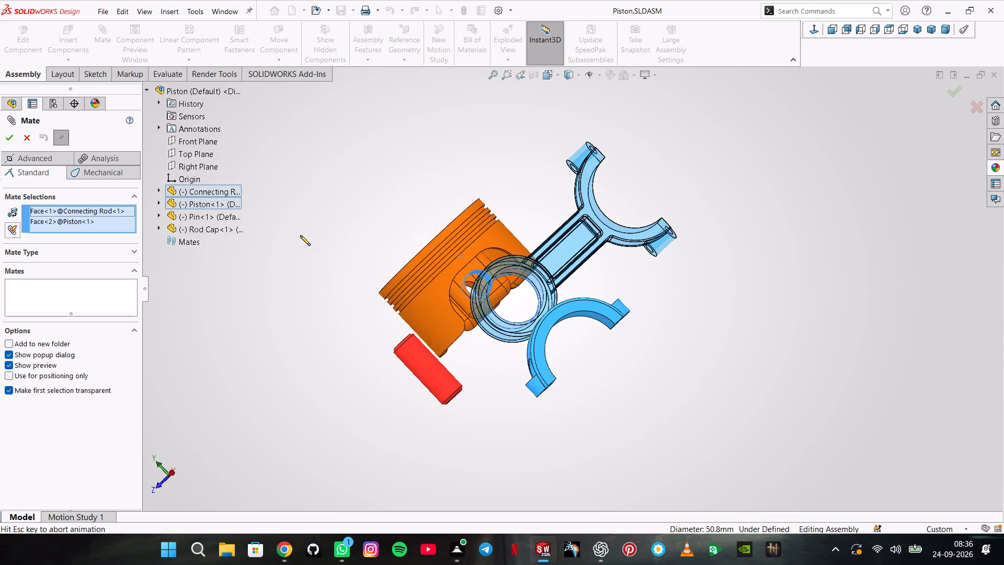
{"action": "left_click", "coordinate": [470, 183]}
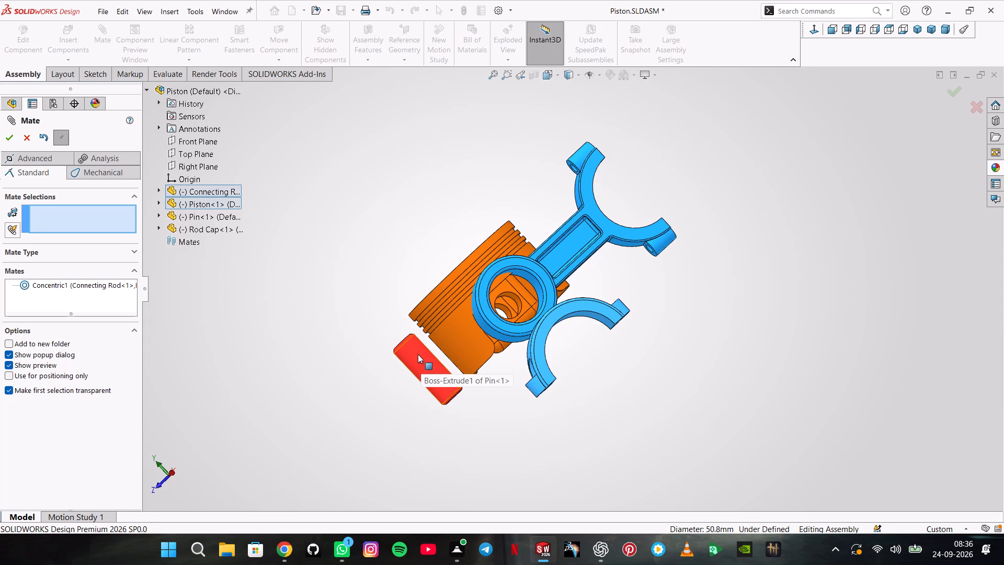
Move the connecting rod freely so that its ring end sits inside the piston and the inner pin-boss faces are accessible.
{"action": "middle_click_drag", "start_coordinate": [459, 360], "coordinate": [470, 343]}
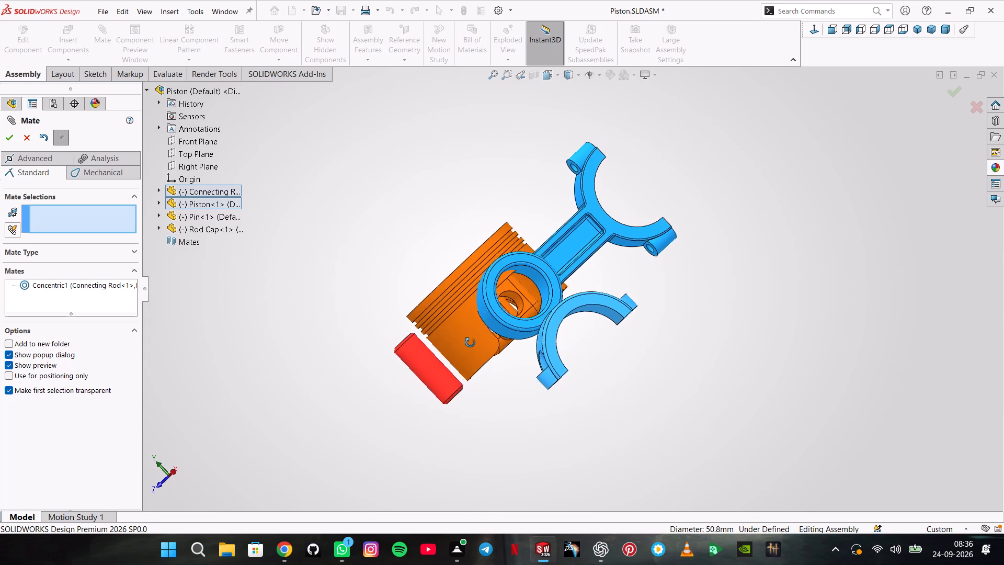
{"action": "middle_click_drag", "start_coordinate": [470, 343], "coordinate": [533, 186]}
{"action": "left_click_drag", "start_coordinate": [563, 243], "coordinate": [551, 264]}
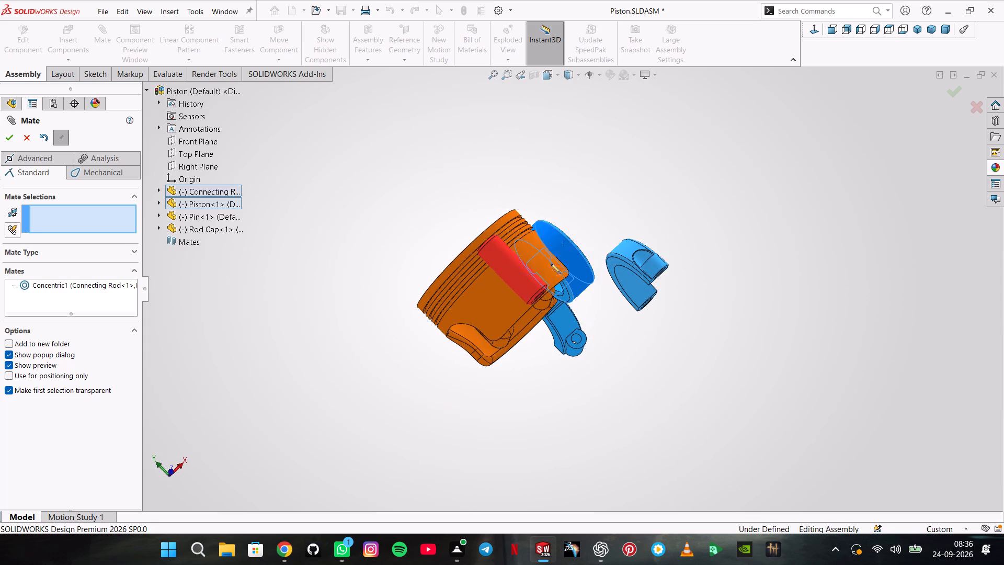
{"action": "left_click_drag", "start_coordinate": [551, 264], "coordinate": [520, 303]}
{"action": "middle_click_drag", "start_coordinate": [539, 386], "coordinate": [503, 264]}
{"action": "left_click", "coordinate": [507, 271]}
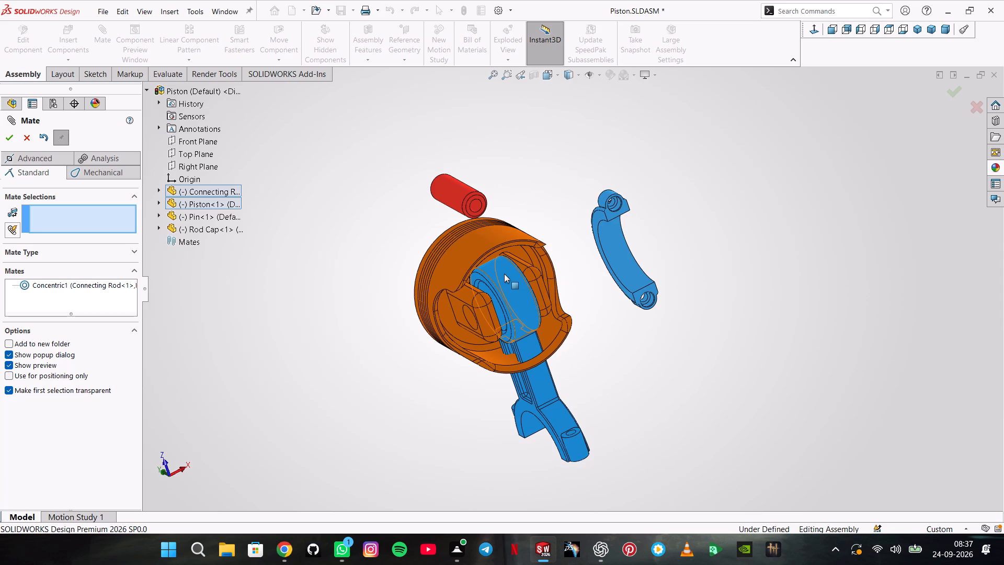
{"action": "left_click_drag", "start_coordinate": [504, 274], "coordinate": [547, 251]}
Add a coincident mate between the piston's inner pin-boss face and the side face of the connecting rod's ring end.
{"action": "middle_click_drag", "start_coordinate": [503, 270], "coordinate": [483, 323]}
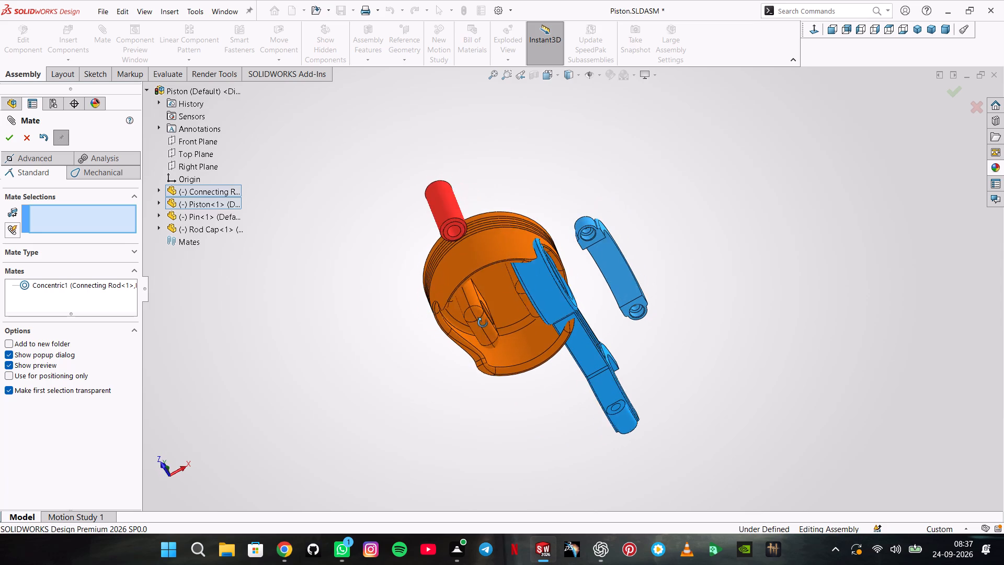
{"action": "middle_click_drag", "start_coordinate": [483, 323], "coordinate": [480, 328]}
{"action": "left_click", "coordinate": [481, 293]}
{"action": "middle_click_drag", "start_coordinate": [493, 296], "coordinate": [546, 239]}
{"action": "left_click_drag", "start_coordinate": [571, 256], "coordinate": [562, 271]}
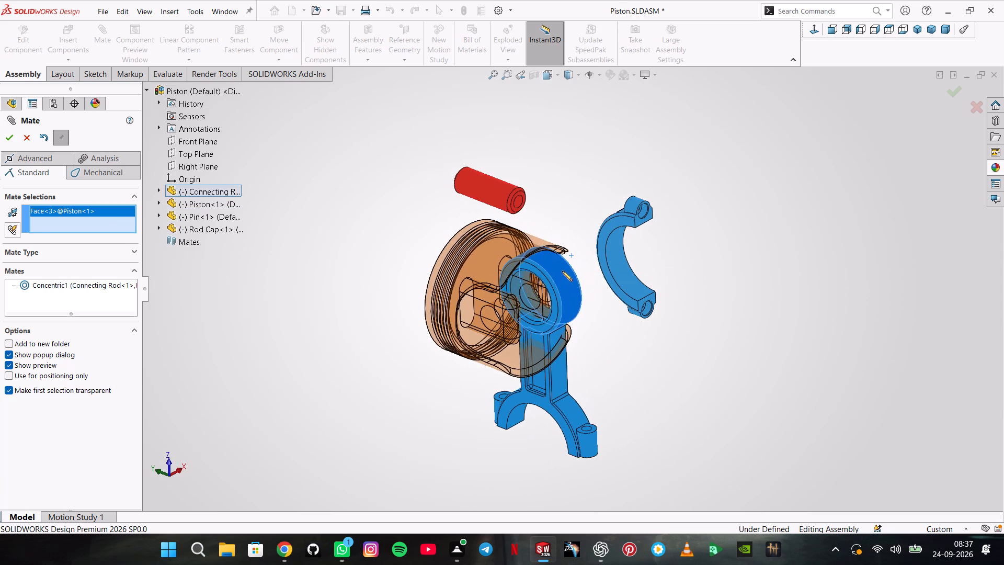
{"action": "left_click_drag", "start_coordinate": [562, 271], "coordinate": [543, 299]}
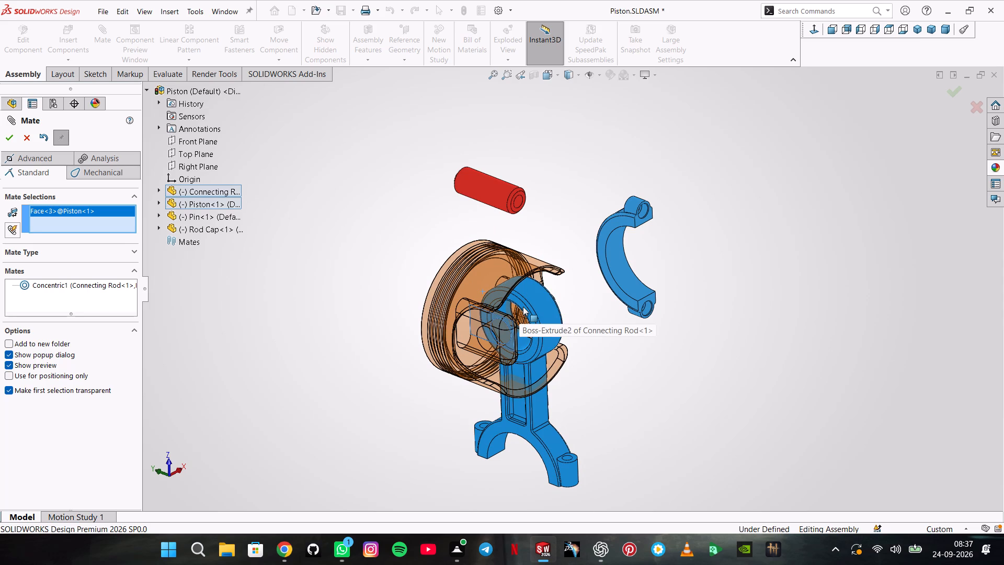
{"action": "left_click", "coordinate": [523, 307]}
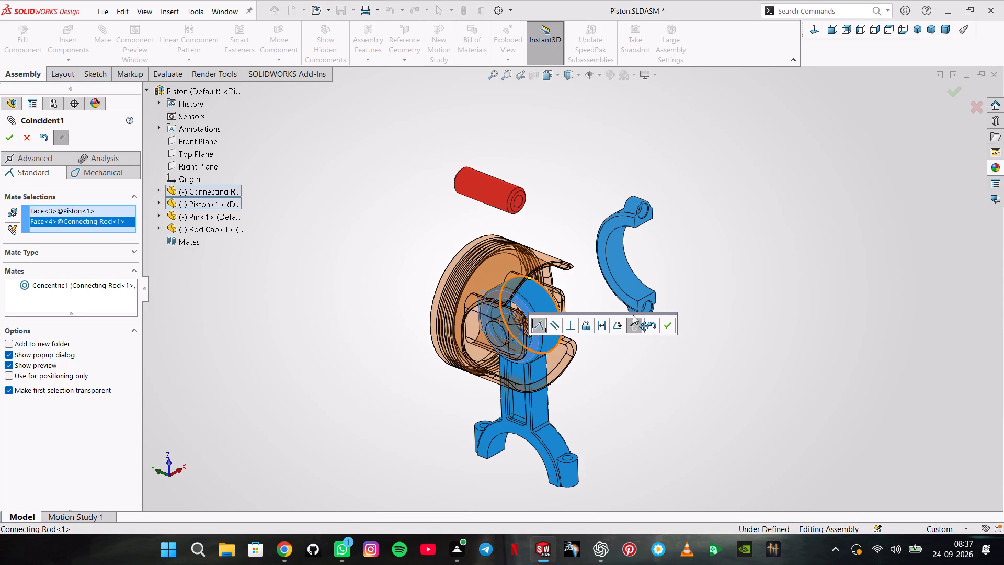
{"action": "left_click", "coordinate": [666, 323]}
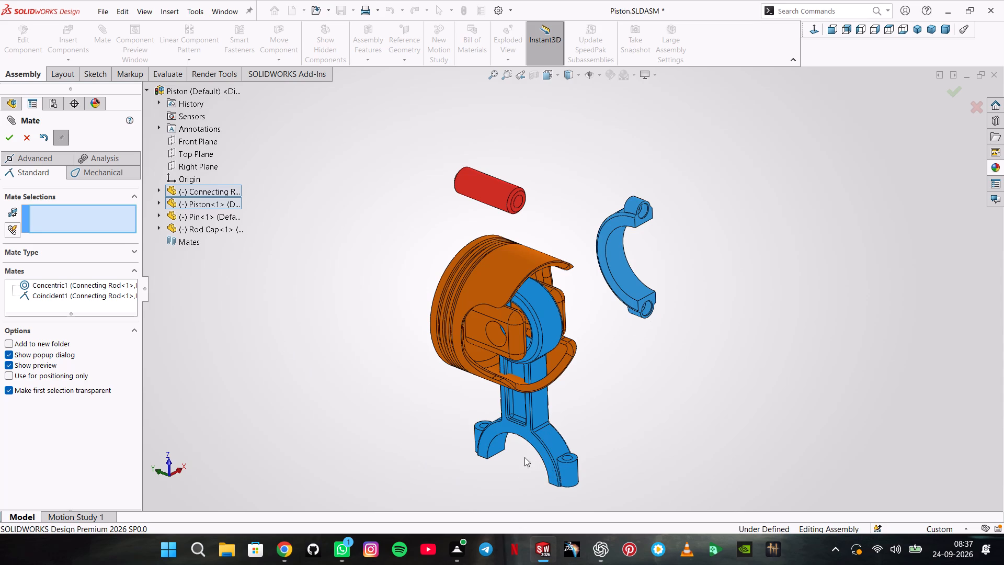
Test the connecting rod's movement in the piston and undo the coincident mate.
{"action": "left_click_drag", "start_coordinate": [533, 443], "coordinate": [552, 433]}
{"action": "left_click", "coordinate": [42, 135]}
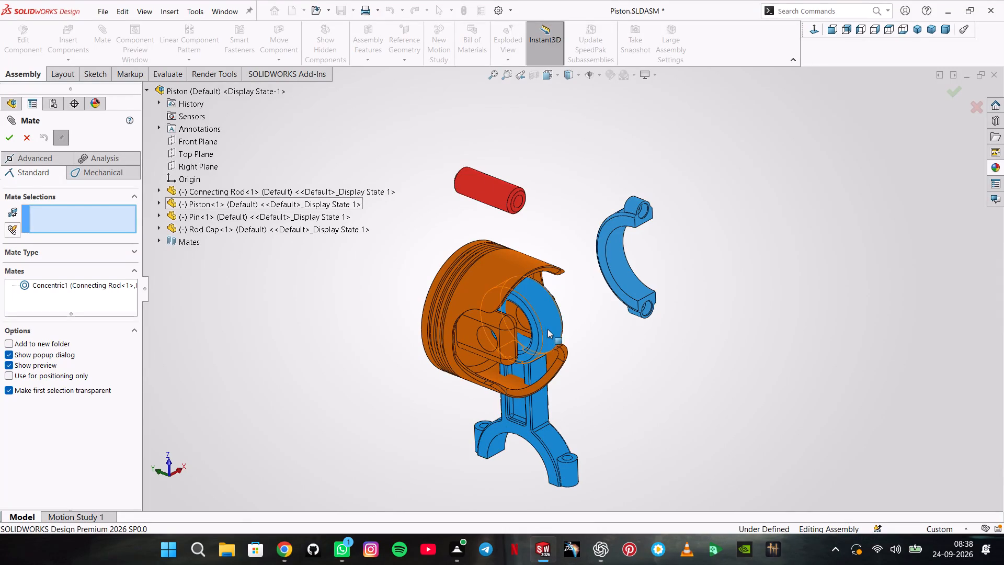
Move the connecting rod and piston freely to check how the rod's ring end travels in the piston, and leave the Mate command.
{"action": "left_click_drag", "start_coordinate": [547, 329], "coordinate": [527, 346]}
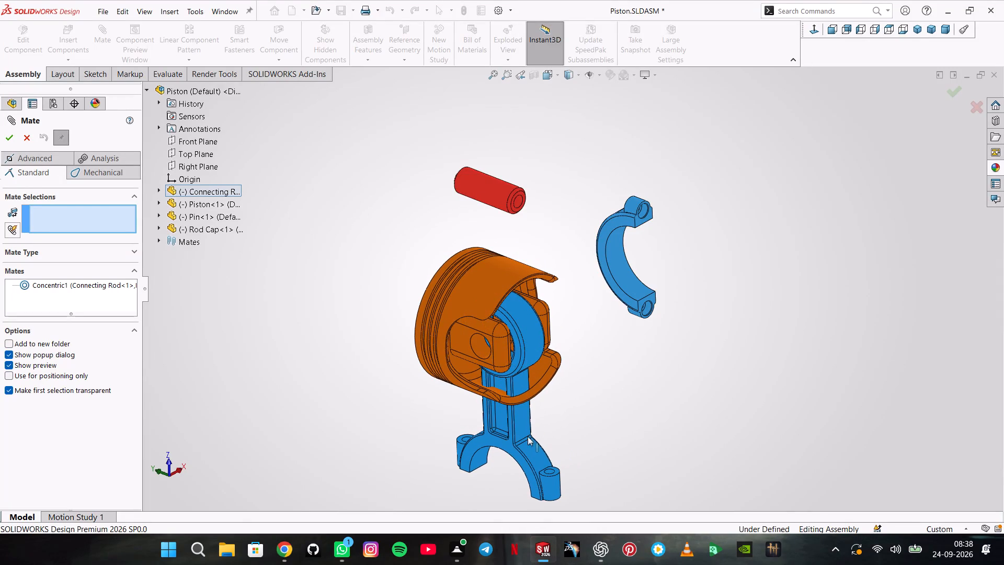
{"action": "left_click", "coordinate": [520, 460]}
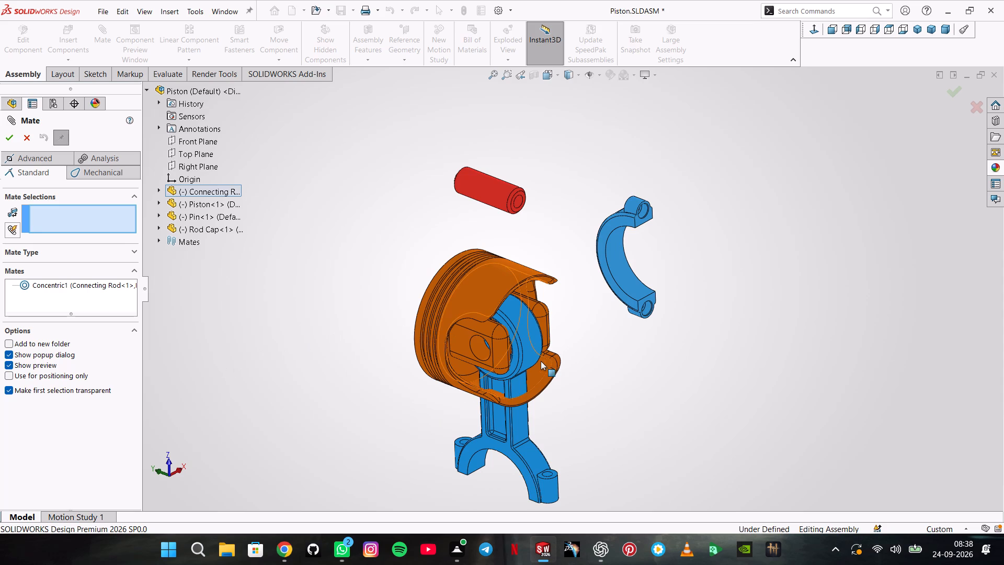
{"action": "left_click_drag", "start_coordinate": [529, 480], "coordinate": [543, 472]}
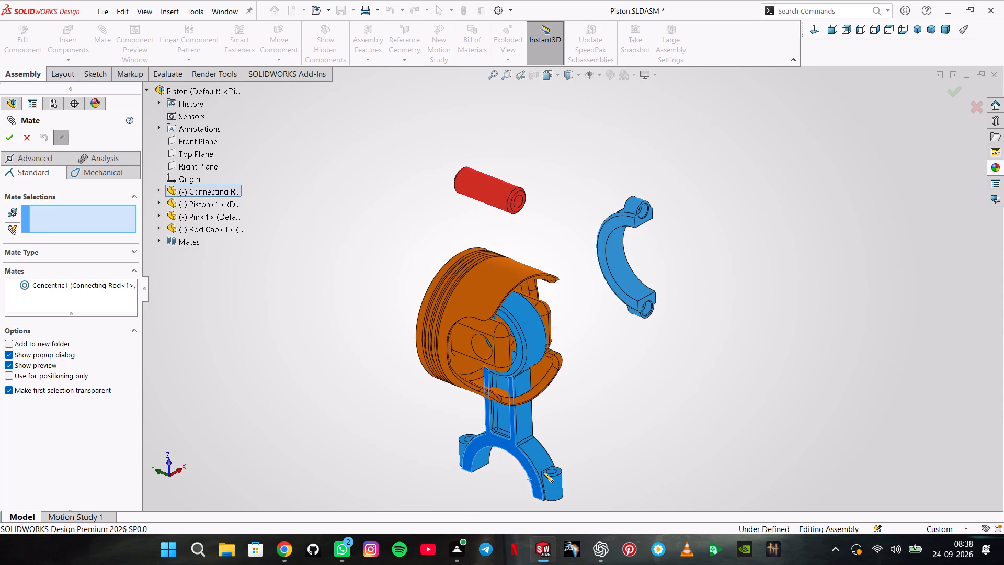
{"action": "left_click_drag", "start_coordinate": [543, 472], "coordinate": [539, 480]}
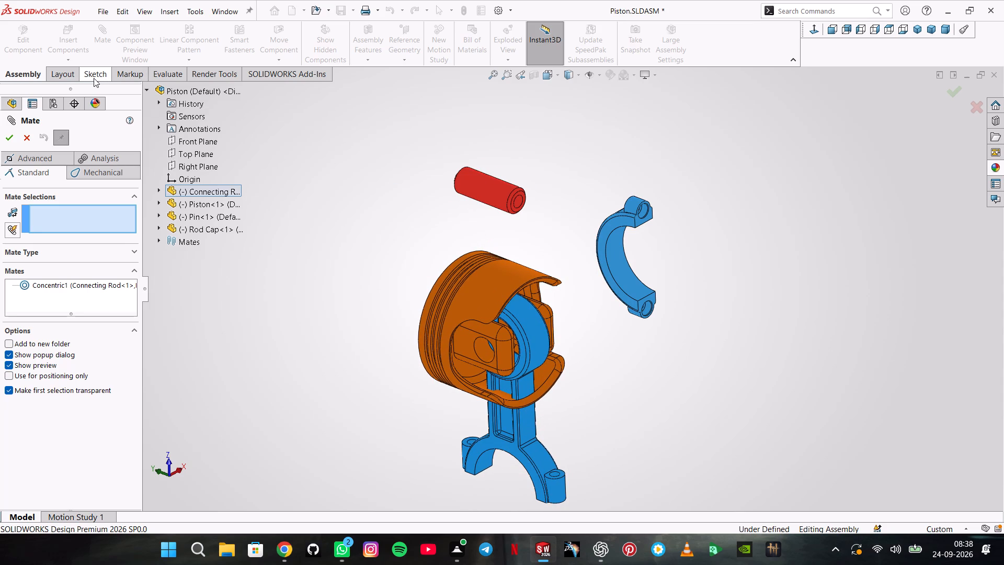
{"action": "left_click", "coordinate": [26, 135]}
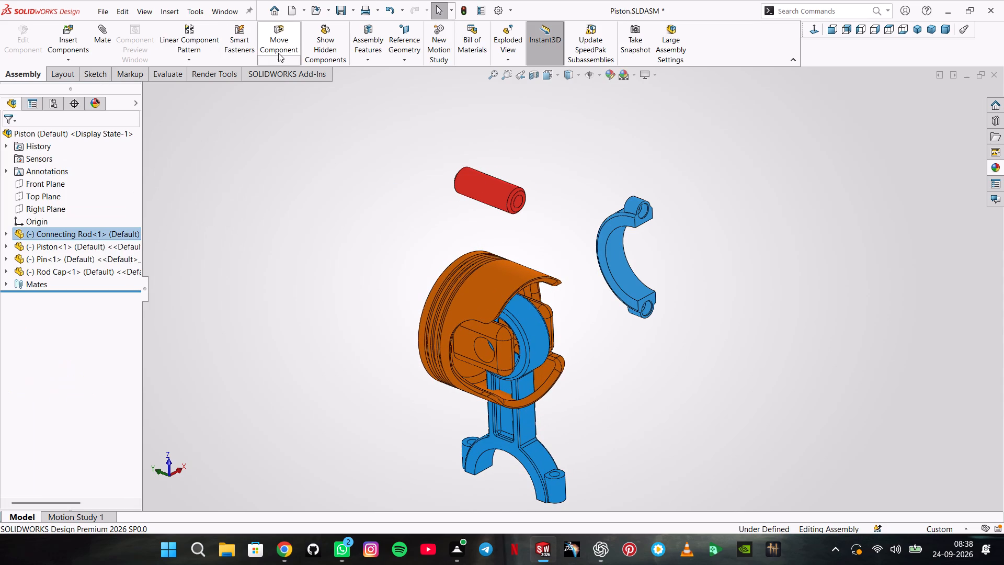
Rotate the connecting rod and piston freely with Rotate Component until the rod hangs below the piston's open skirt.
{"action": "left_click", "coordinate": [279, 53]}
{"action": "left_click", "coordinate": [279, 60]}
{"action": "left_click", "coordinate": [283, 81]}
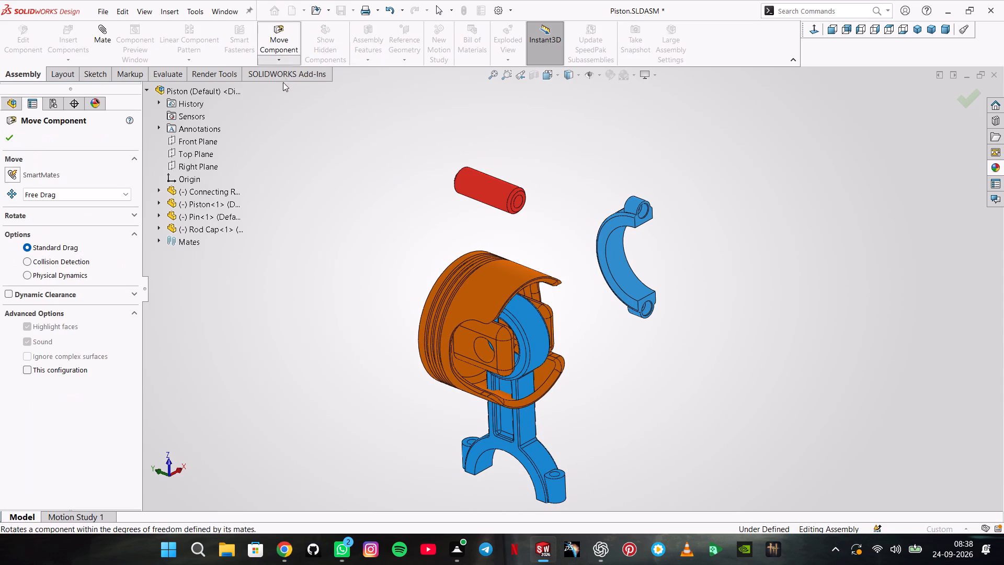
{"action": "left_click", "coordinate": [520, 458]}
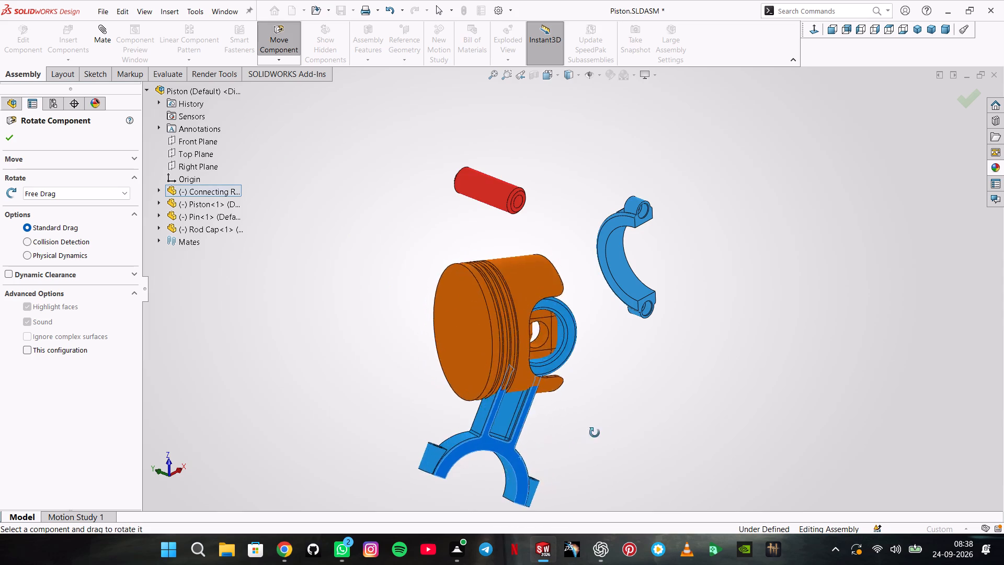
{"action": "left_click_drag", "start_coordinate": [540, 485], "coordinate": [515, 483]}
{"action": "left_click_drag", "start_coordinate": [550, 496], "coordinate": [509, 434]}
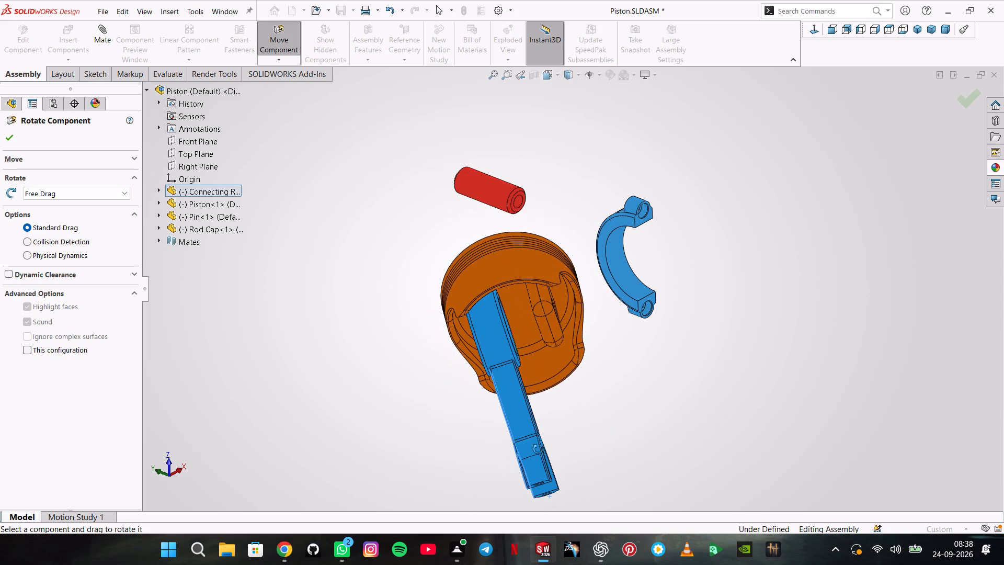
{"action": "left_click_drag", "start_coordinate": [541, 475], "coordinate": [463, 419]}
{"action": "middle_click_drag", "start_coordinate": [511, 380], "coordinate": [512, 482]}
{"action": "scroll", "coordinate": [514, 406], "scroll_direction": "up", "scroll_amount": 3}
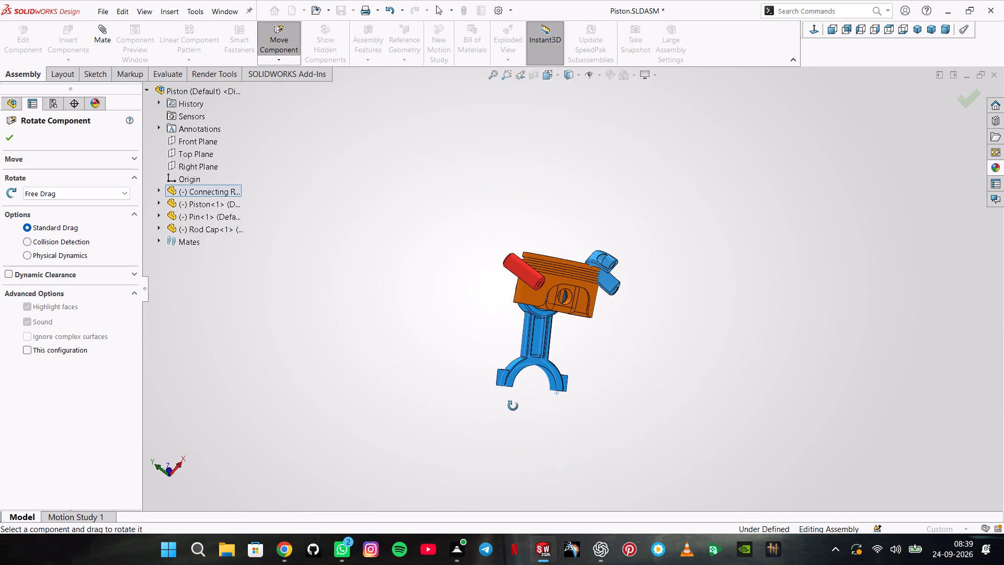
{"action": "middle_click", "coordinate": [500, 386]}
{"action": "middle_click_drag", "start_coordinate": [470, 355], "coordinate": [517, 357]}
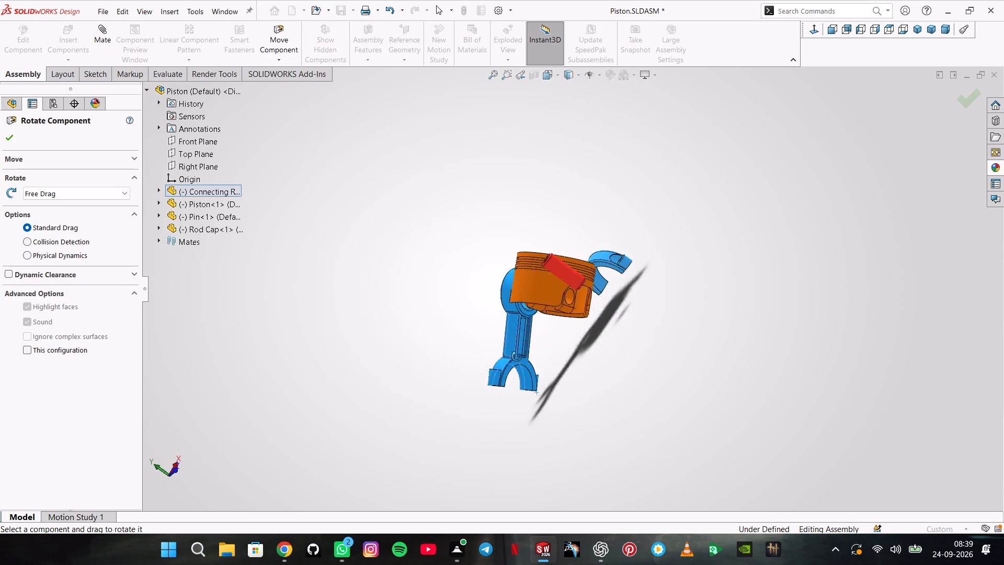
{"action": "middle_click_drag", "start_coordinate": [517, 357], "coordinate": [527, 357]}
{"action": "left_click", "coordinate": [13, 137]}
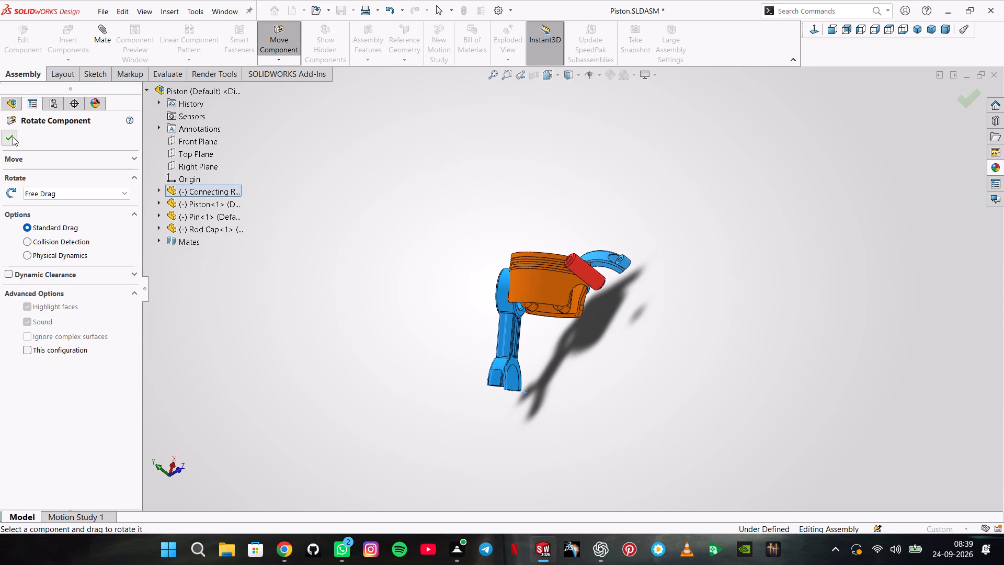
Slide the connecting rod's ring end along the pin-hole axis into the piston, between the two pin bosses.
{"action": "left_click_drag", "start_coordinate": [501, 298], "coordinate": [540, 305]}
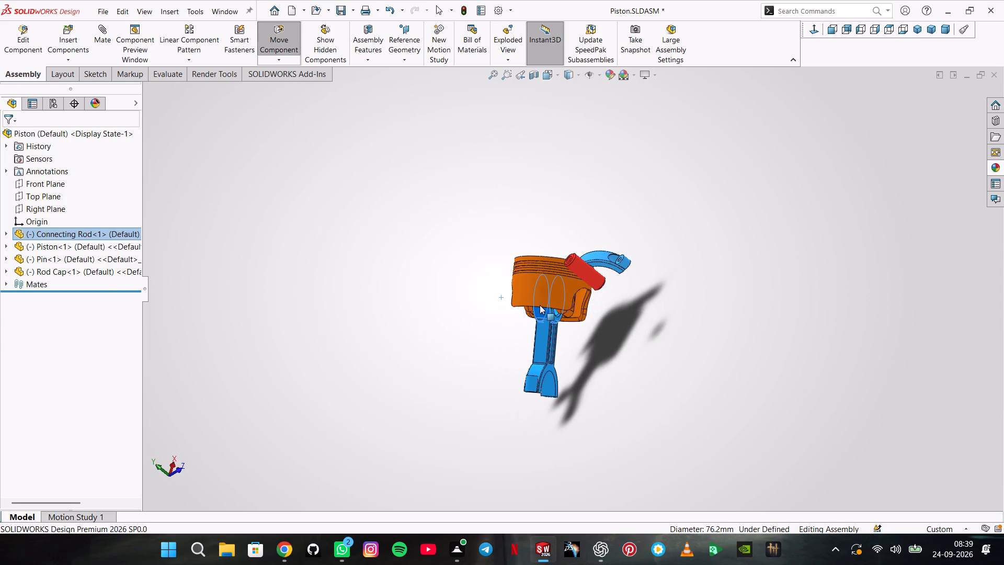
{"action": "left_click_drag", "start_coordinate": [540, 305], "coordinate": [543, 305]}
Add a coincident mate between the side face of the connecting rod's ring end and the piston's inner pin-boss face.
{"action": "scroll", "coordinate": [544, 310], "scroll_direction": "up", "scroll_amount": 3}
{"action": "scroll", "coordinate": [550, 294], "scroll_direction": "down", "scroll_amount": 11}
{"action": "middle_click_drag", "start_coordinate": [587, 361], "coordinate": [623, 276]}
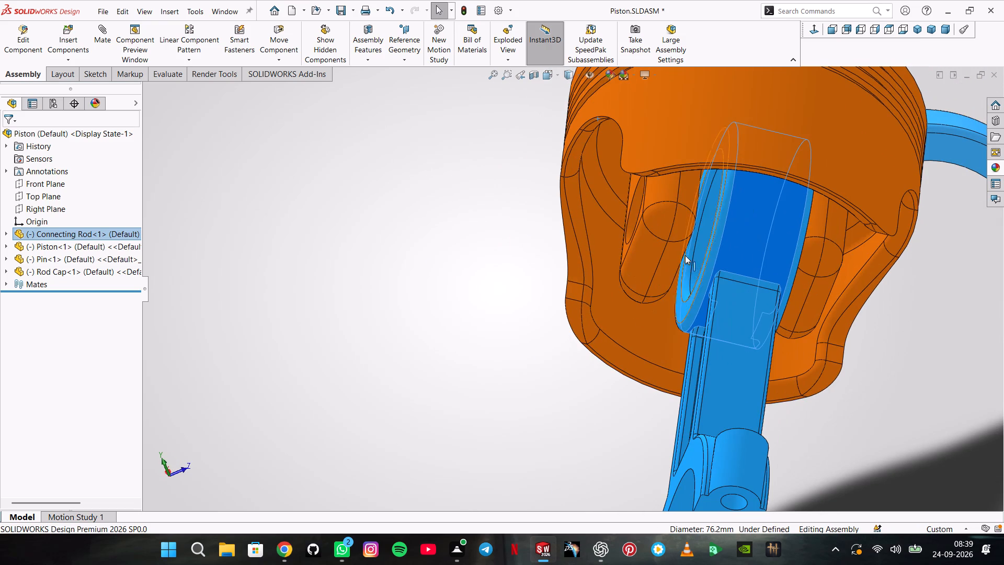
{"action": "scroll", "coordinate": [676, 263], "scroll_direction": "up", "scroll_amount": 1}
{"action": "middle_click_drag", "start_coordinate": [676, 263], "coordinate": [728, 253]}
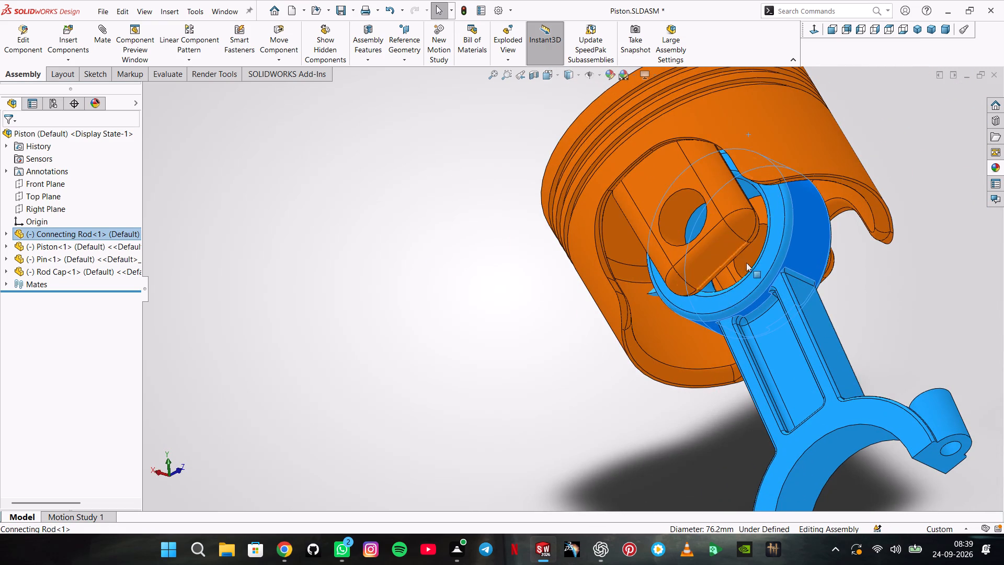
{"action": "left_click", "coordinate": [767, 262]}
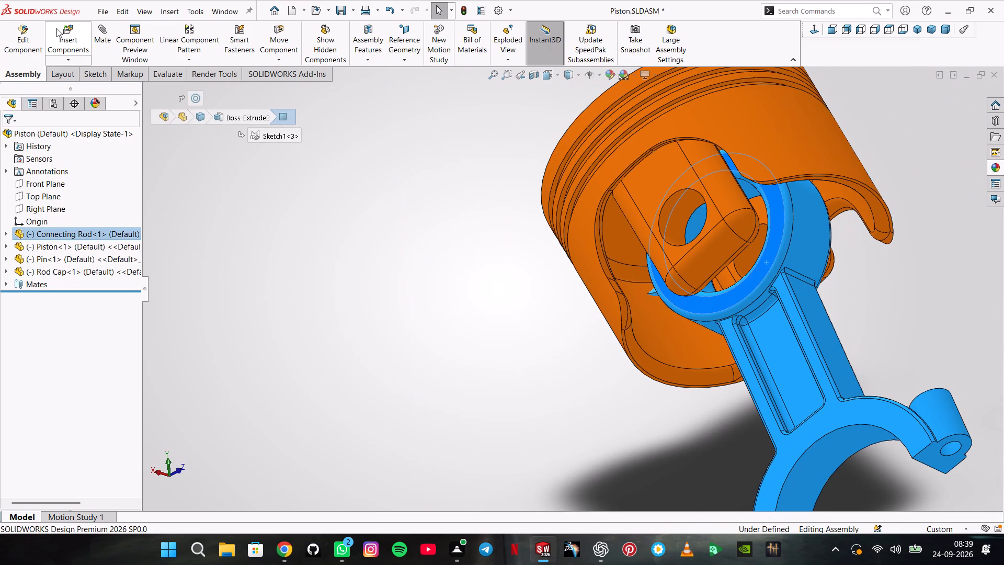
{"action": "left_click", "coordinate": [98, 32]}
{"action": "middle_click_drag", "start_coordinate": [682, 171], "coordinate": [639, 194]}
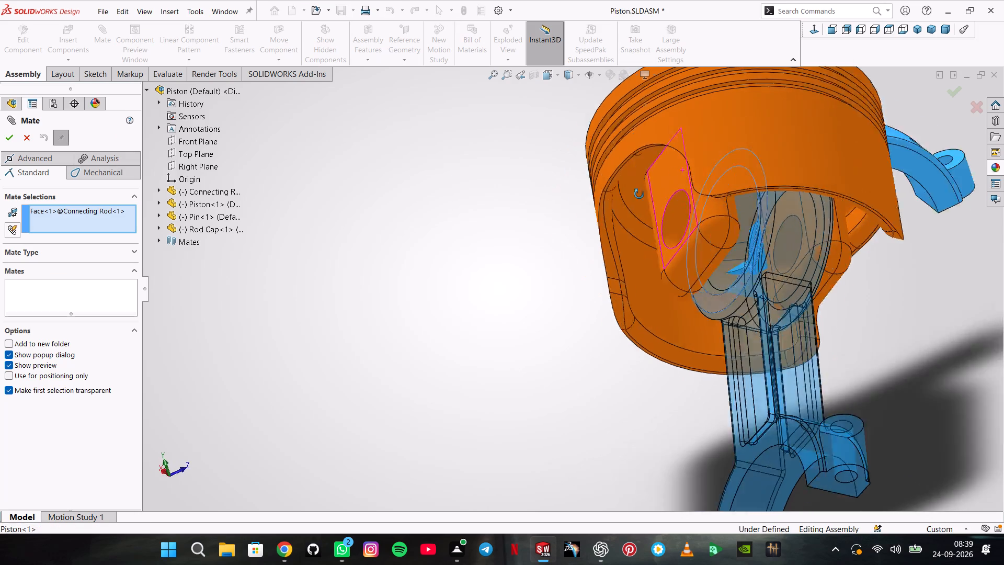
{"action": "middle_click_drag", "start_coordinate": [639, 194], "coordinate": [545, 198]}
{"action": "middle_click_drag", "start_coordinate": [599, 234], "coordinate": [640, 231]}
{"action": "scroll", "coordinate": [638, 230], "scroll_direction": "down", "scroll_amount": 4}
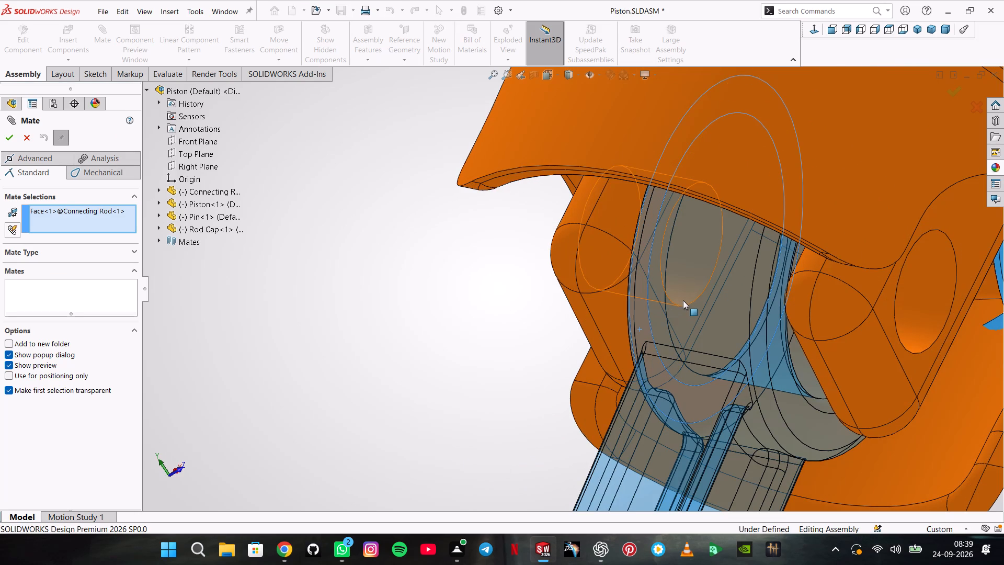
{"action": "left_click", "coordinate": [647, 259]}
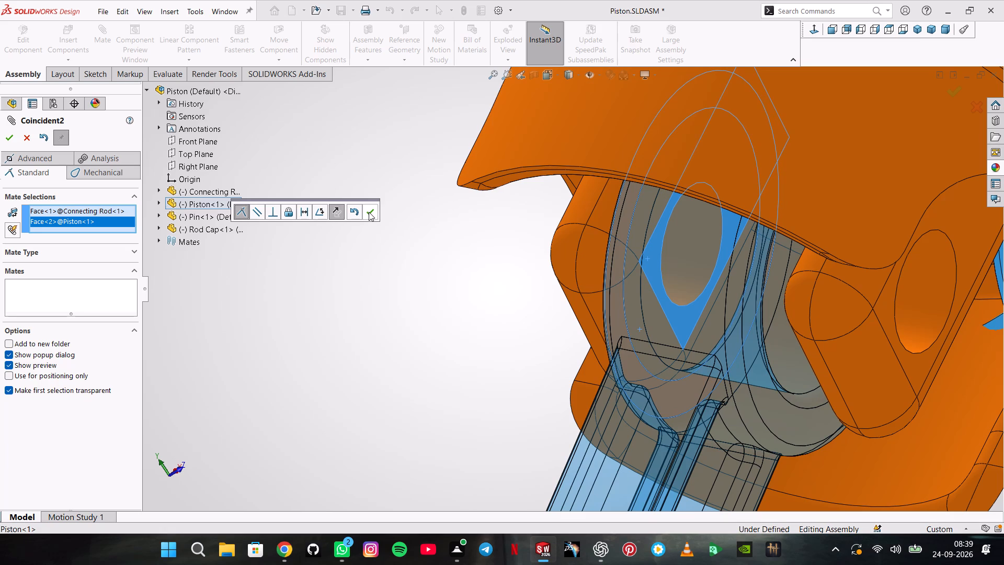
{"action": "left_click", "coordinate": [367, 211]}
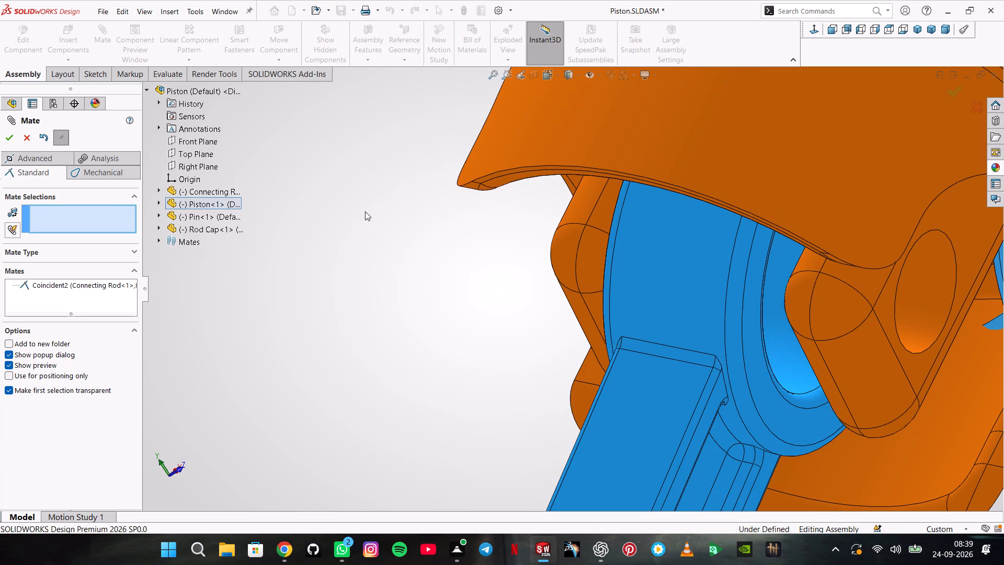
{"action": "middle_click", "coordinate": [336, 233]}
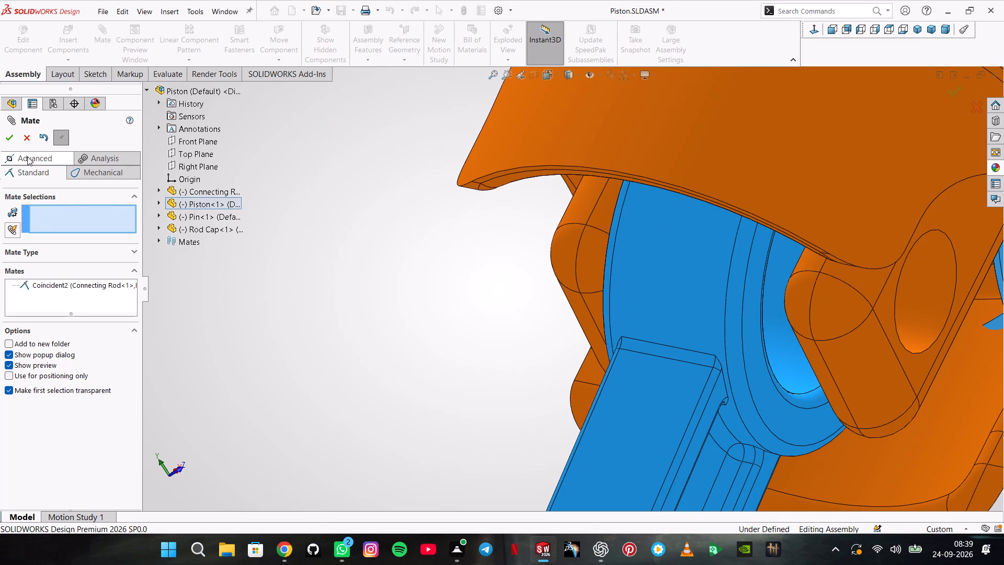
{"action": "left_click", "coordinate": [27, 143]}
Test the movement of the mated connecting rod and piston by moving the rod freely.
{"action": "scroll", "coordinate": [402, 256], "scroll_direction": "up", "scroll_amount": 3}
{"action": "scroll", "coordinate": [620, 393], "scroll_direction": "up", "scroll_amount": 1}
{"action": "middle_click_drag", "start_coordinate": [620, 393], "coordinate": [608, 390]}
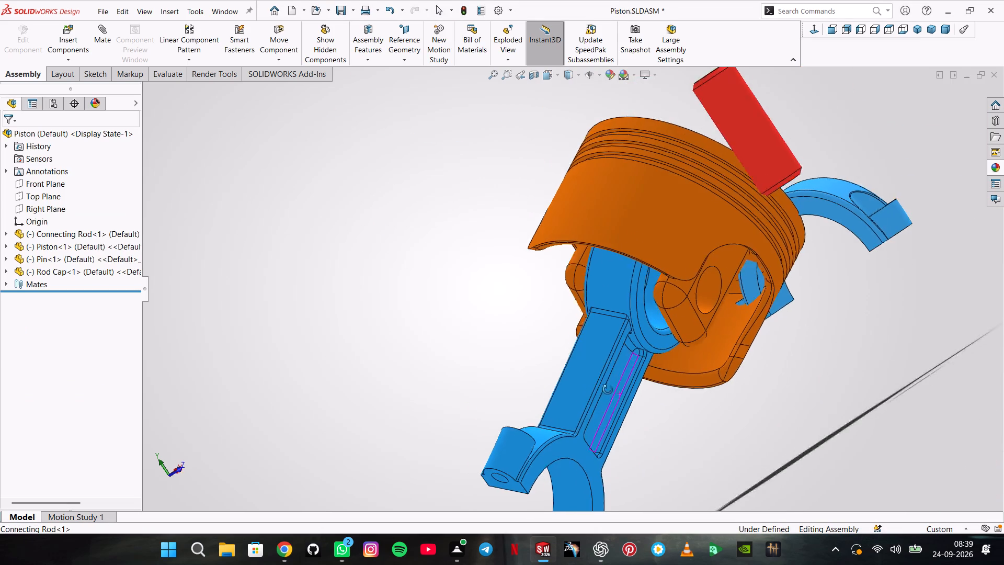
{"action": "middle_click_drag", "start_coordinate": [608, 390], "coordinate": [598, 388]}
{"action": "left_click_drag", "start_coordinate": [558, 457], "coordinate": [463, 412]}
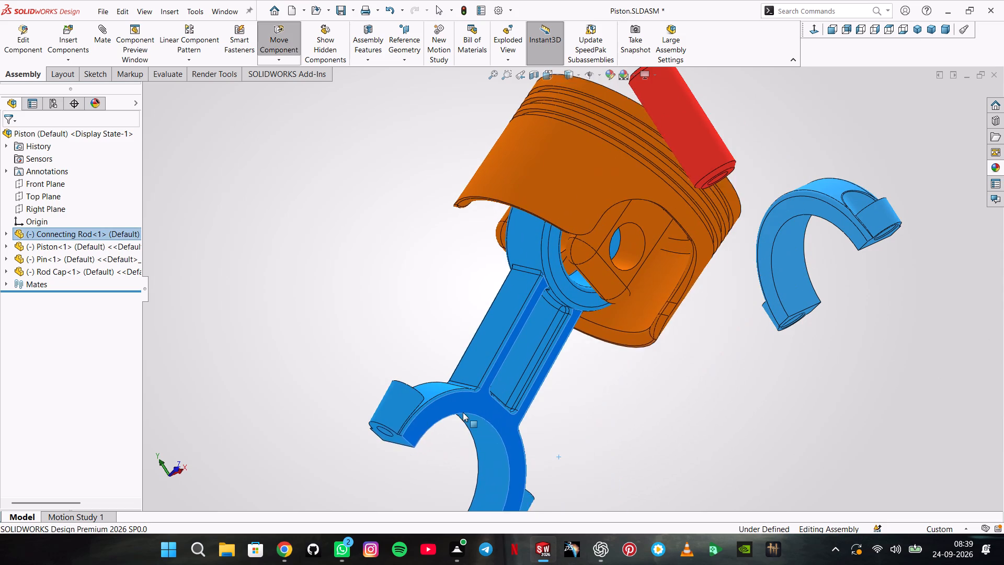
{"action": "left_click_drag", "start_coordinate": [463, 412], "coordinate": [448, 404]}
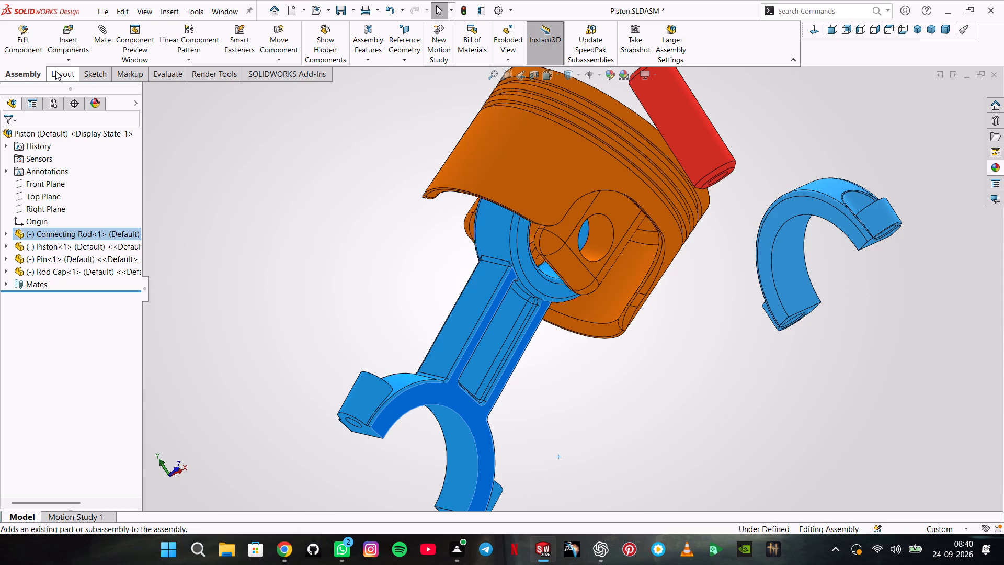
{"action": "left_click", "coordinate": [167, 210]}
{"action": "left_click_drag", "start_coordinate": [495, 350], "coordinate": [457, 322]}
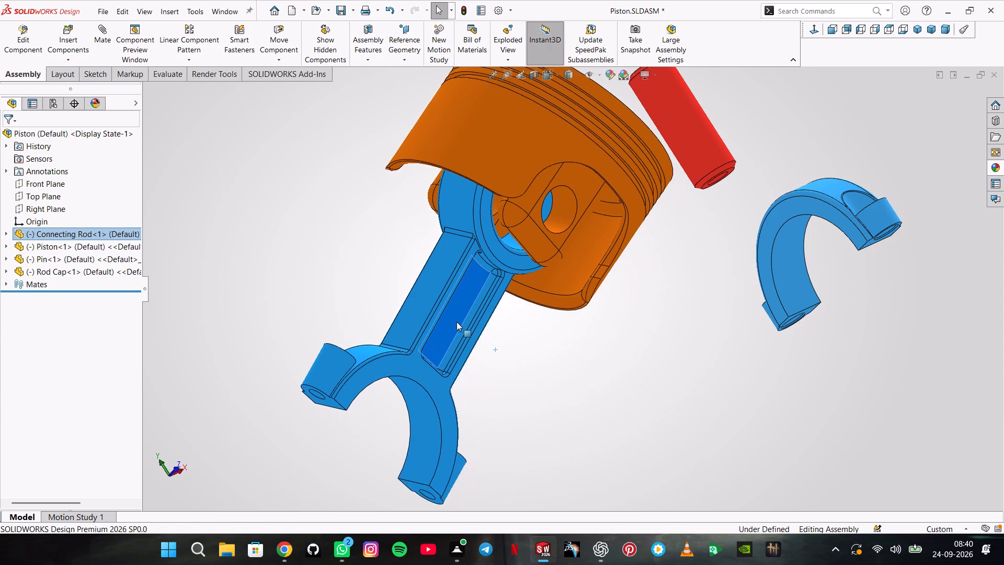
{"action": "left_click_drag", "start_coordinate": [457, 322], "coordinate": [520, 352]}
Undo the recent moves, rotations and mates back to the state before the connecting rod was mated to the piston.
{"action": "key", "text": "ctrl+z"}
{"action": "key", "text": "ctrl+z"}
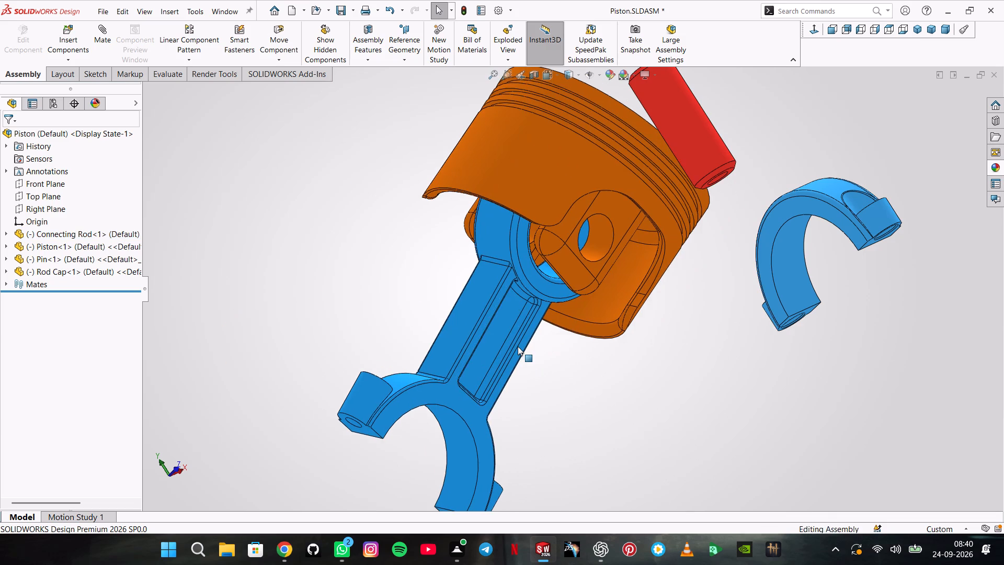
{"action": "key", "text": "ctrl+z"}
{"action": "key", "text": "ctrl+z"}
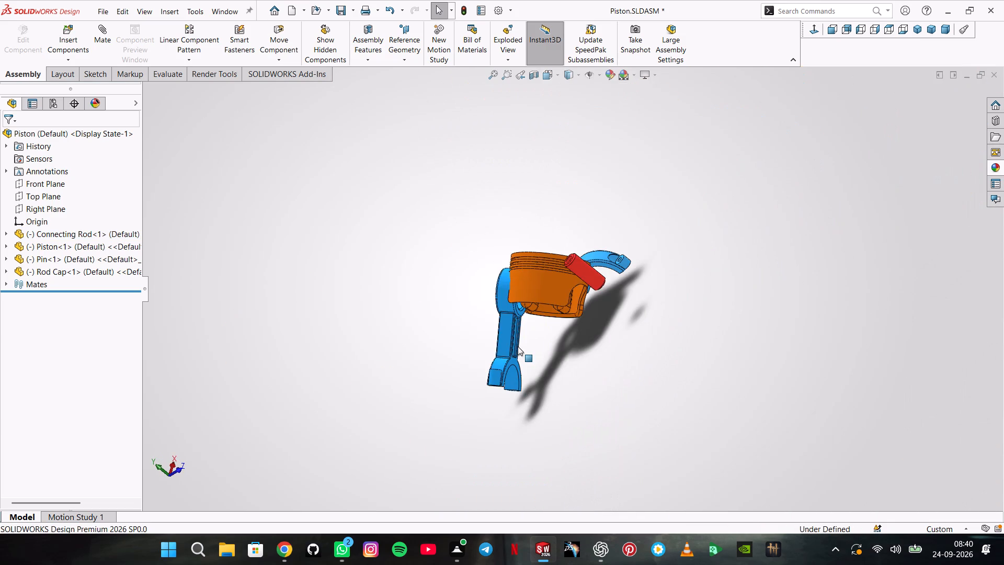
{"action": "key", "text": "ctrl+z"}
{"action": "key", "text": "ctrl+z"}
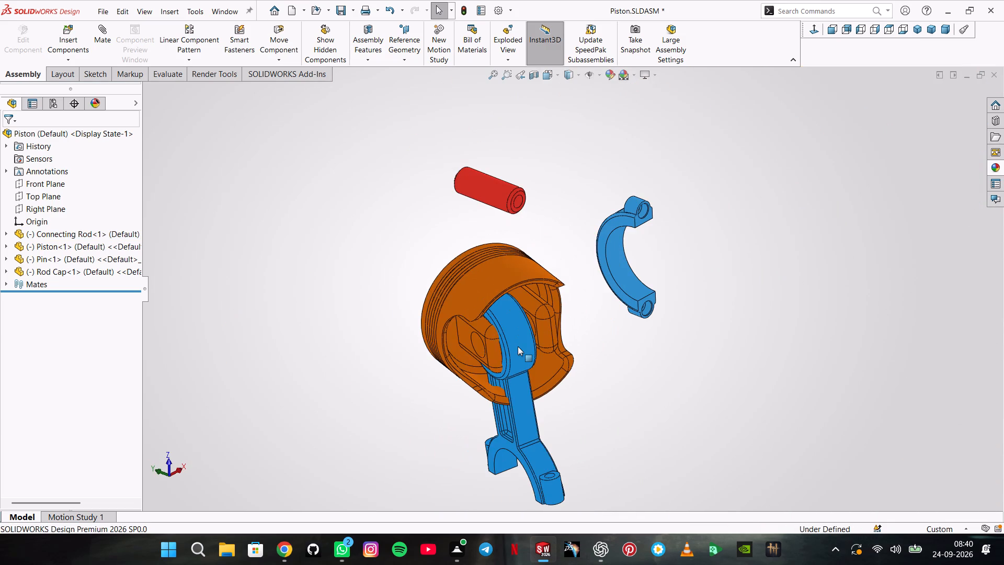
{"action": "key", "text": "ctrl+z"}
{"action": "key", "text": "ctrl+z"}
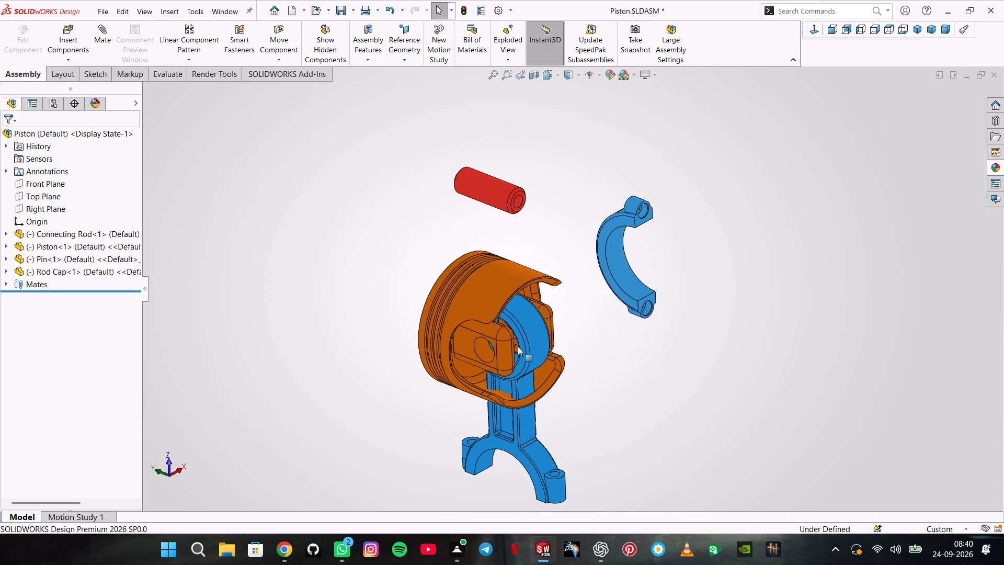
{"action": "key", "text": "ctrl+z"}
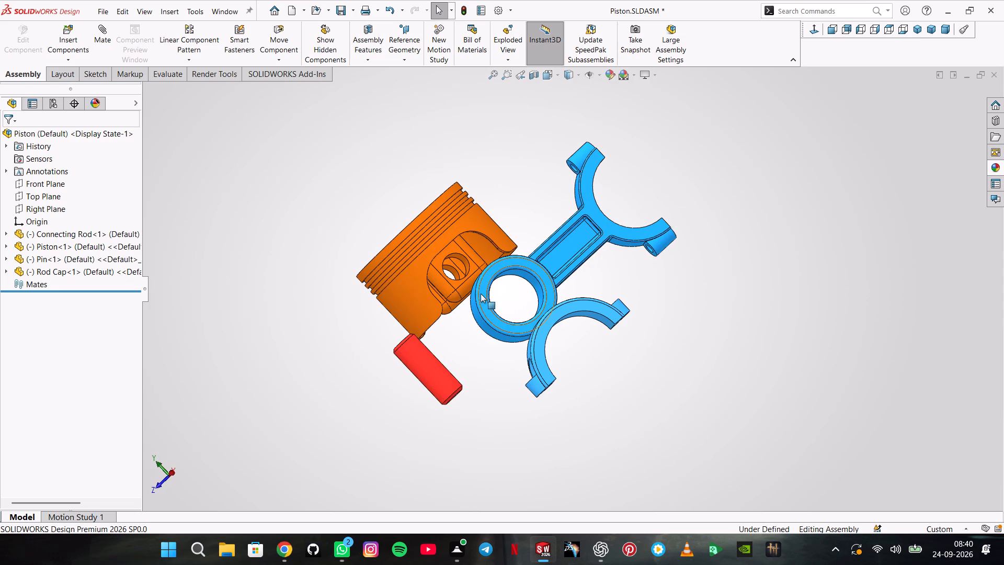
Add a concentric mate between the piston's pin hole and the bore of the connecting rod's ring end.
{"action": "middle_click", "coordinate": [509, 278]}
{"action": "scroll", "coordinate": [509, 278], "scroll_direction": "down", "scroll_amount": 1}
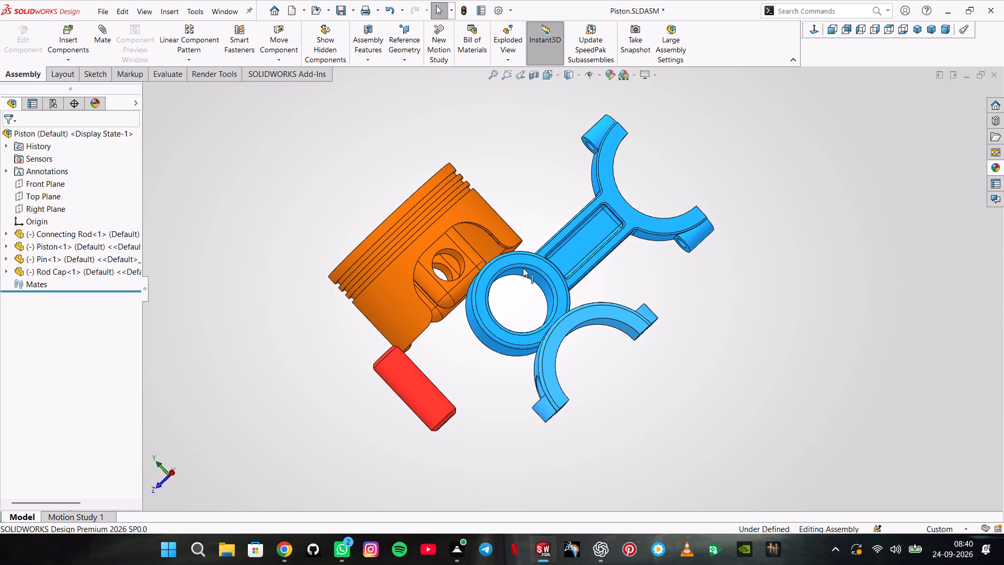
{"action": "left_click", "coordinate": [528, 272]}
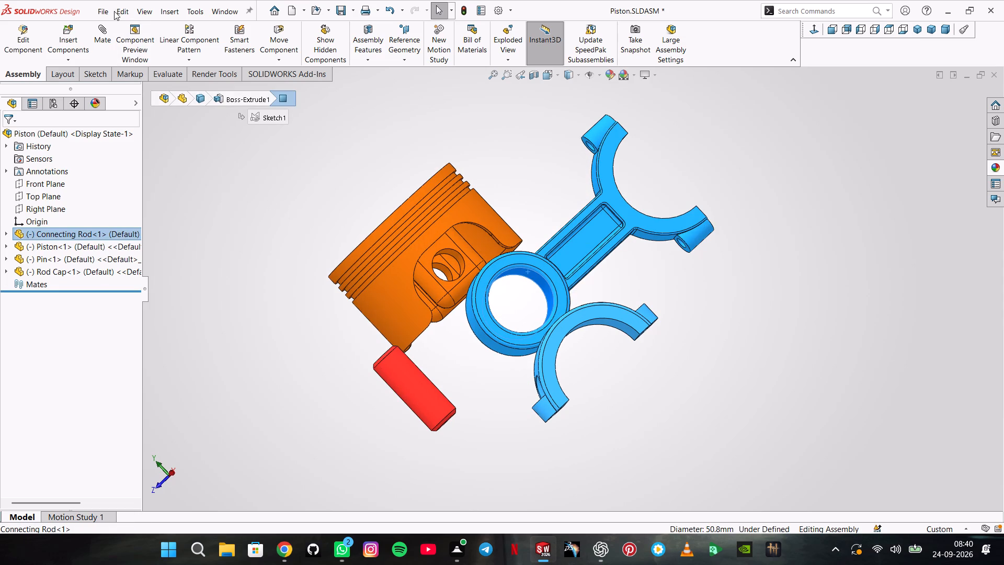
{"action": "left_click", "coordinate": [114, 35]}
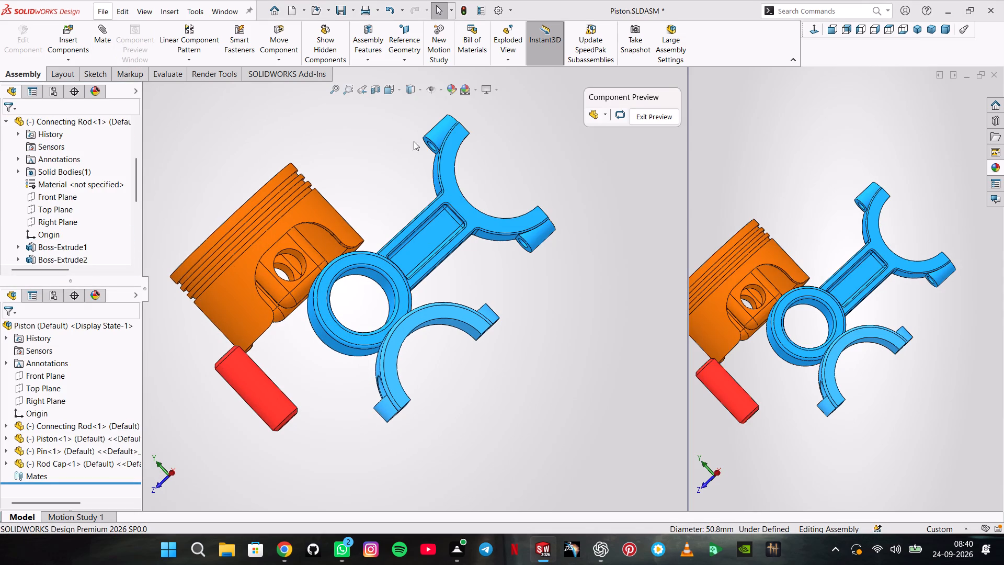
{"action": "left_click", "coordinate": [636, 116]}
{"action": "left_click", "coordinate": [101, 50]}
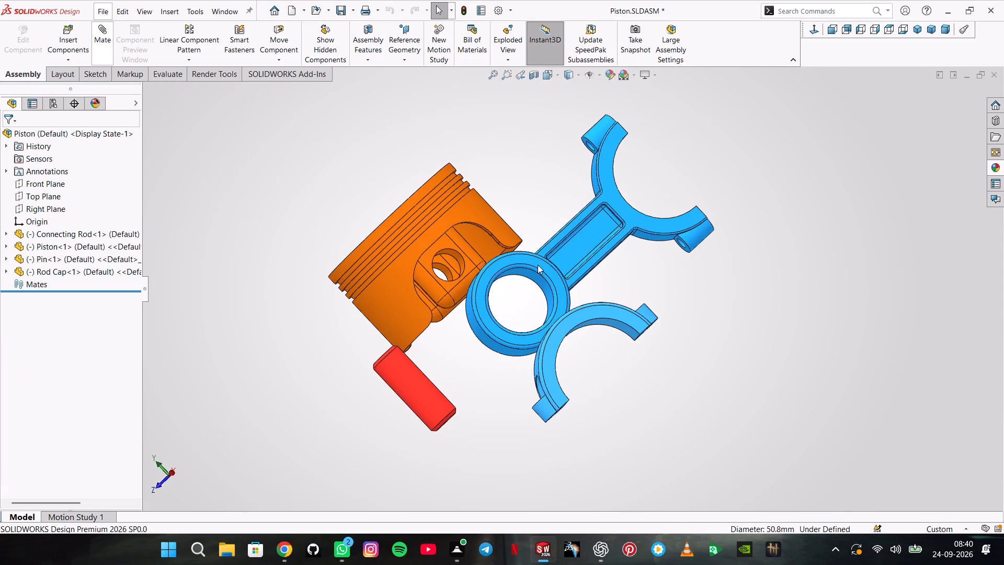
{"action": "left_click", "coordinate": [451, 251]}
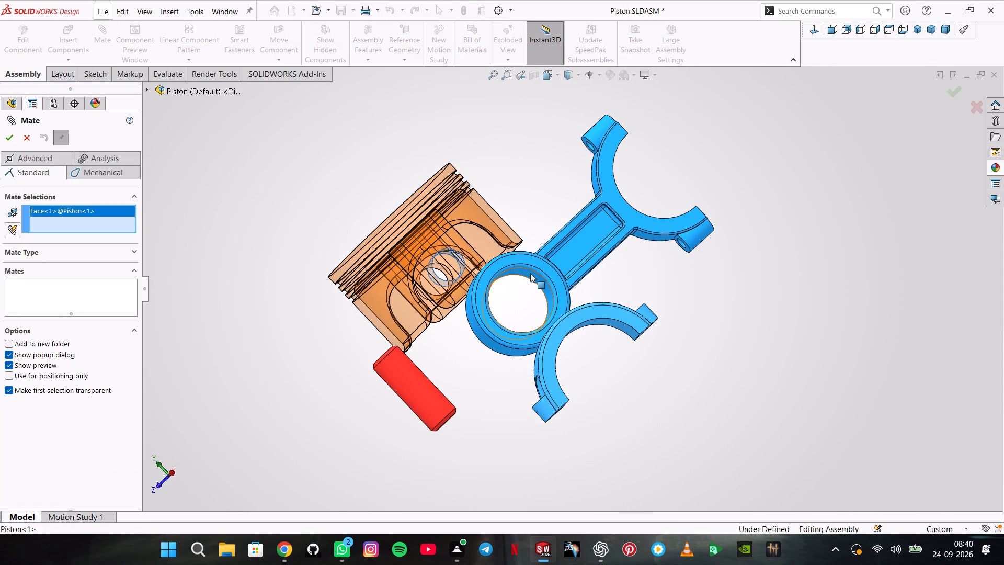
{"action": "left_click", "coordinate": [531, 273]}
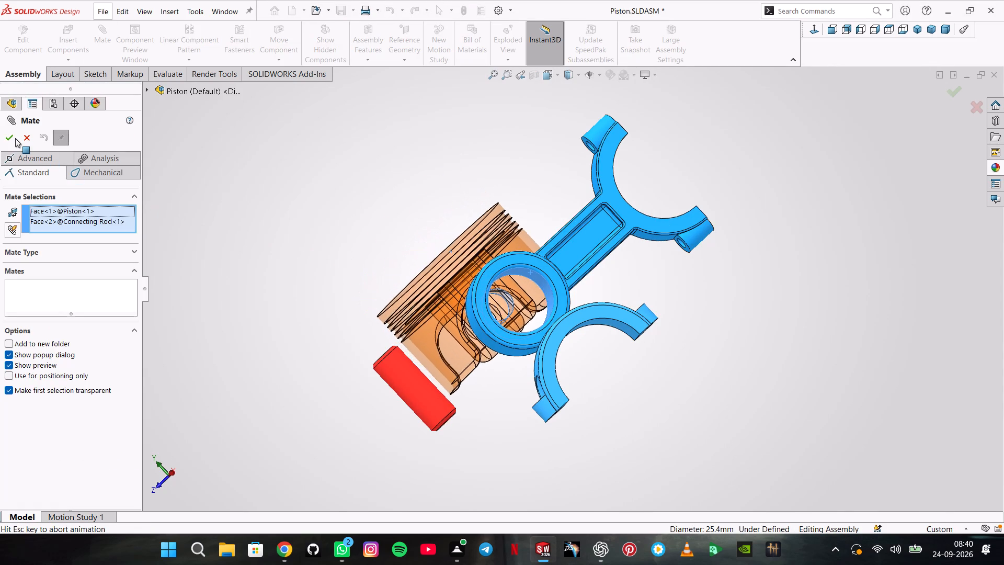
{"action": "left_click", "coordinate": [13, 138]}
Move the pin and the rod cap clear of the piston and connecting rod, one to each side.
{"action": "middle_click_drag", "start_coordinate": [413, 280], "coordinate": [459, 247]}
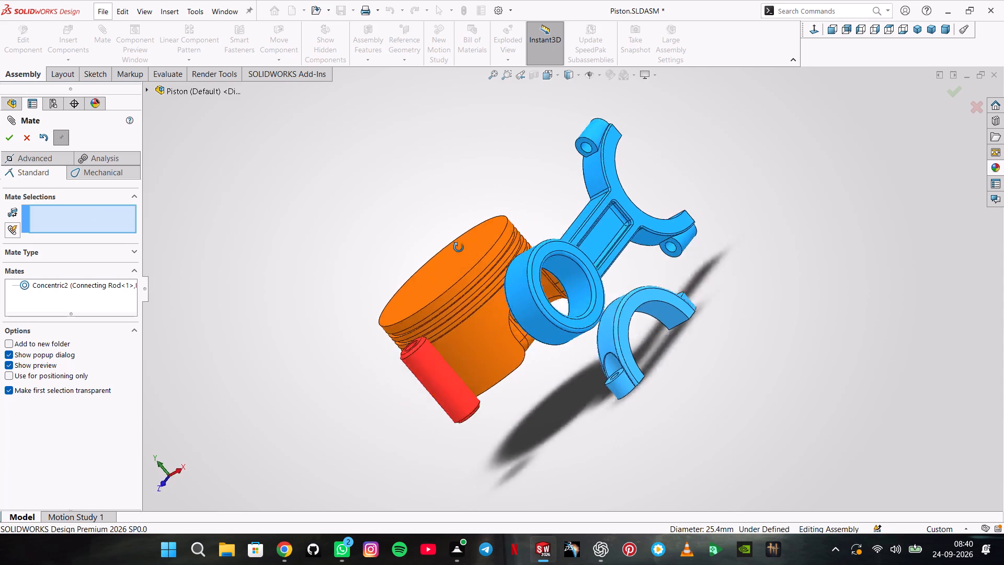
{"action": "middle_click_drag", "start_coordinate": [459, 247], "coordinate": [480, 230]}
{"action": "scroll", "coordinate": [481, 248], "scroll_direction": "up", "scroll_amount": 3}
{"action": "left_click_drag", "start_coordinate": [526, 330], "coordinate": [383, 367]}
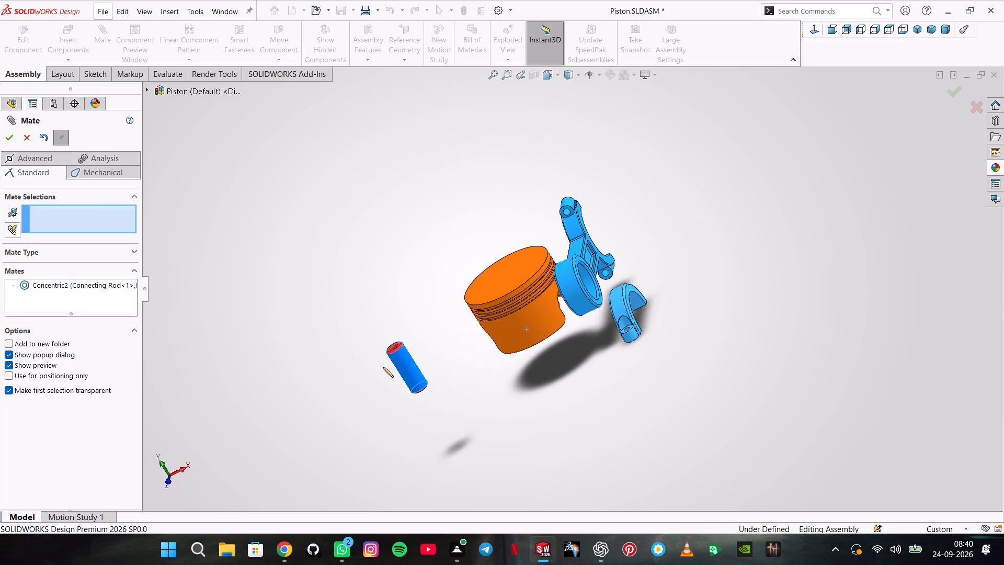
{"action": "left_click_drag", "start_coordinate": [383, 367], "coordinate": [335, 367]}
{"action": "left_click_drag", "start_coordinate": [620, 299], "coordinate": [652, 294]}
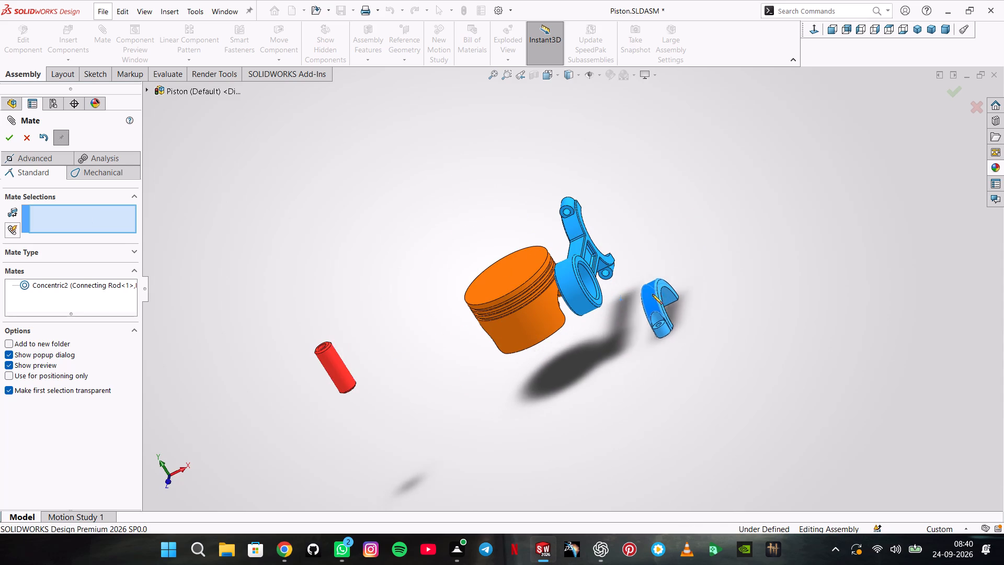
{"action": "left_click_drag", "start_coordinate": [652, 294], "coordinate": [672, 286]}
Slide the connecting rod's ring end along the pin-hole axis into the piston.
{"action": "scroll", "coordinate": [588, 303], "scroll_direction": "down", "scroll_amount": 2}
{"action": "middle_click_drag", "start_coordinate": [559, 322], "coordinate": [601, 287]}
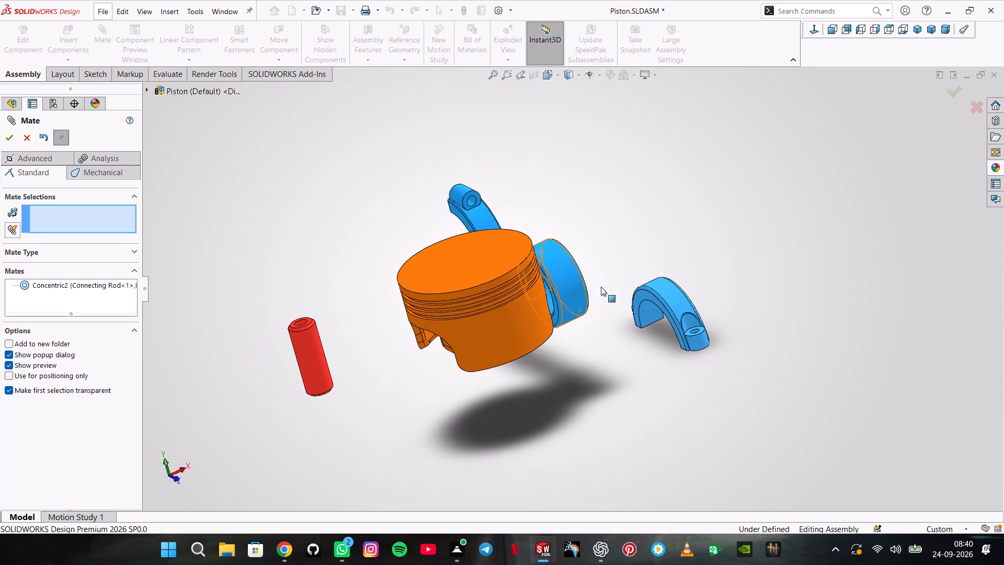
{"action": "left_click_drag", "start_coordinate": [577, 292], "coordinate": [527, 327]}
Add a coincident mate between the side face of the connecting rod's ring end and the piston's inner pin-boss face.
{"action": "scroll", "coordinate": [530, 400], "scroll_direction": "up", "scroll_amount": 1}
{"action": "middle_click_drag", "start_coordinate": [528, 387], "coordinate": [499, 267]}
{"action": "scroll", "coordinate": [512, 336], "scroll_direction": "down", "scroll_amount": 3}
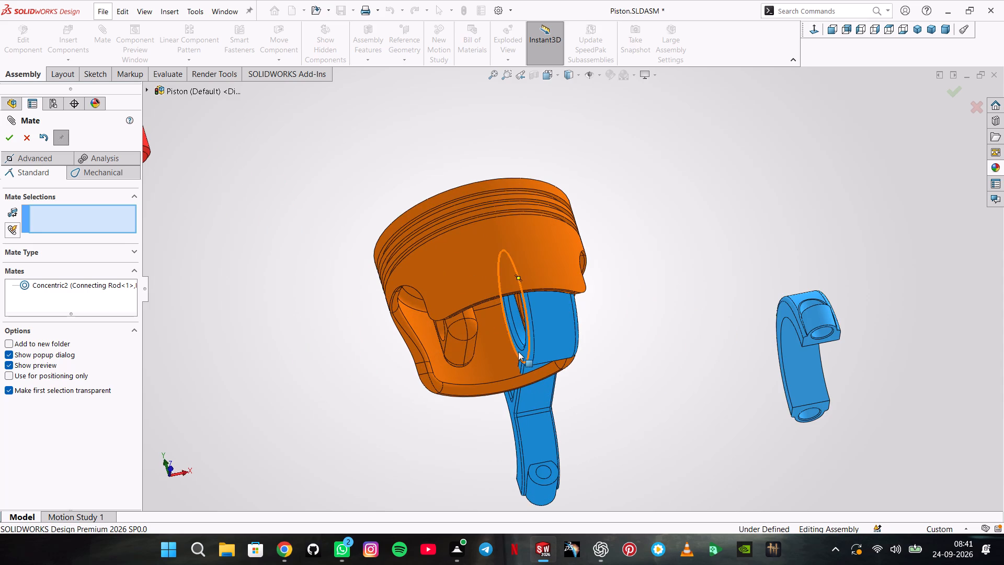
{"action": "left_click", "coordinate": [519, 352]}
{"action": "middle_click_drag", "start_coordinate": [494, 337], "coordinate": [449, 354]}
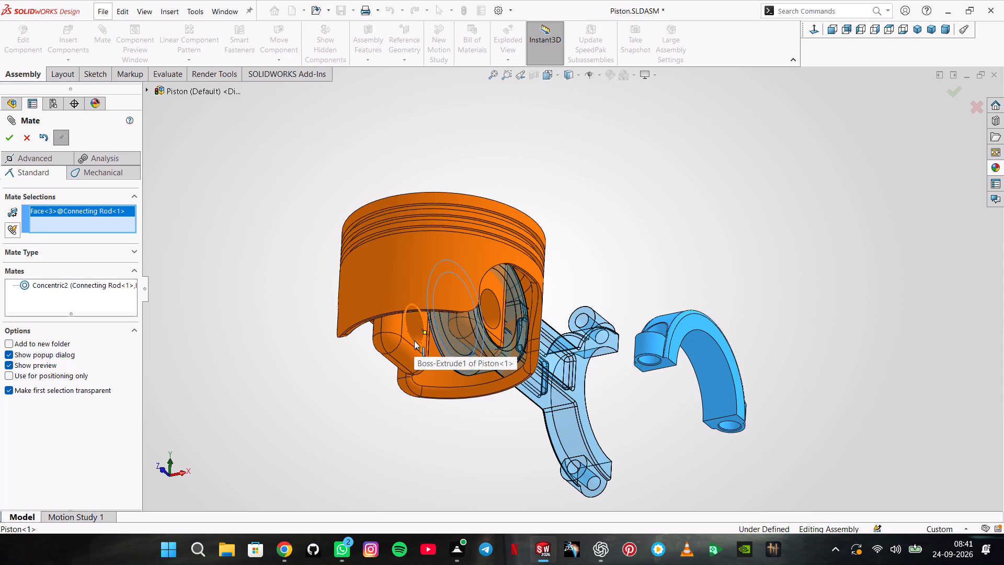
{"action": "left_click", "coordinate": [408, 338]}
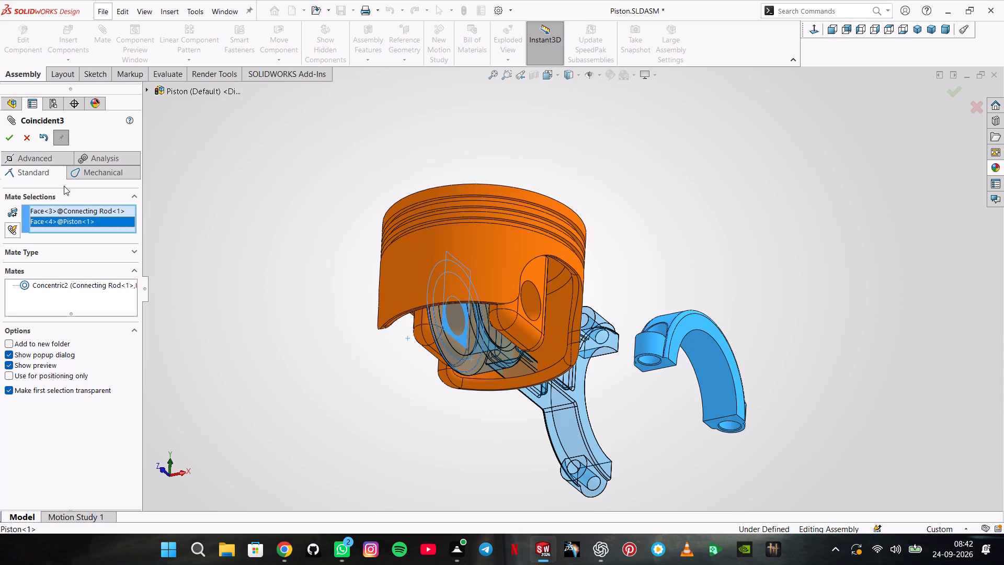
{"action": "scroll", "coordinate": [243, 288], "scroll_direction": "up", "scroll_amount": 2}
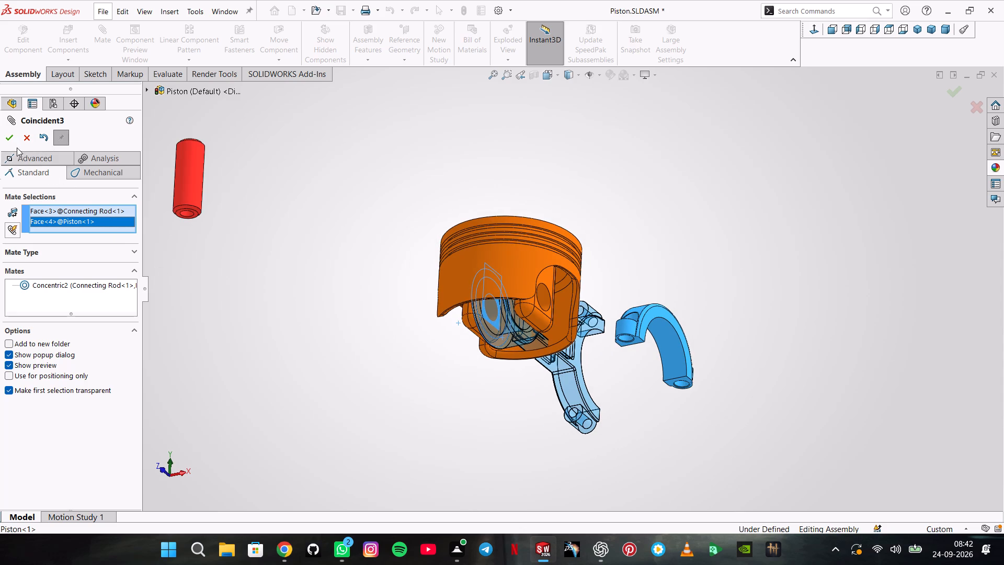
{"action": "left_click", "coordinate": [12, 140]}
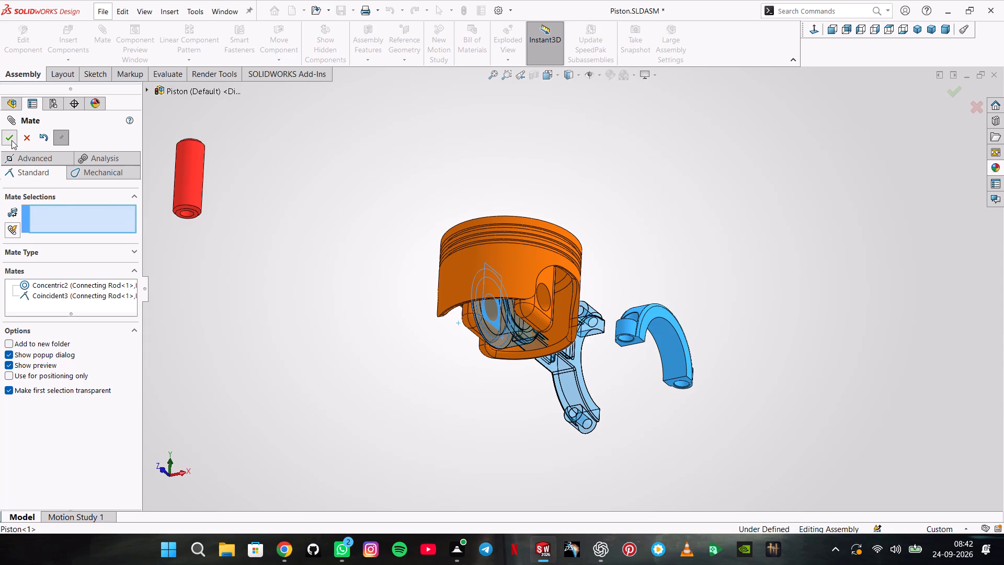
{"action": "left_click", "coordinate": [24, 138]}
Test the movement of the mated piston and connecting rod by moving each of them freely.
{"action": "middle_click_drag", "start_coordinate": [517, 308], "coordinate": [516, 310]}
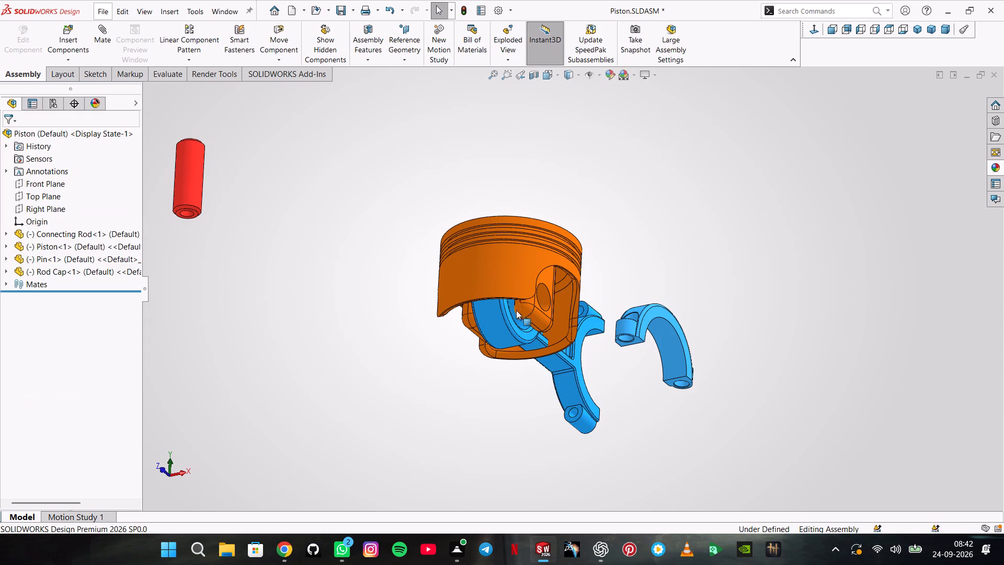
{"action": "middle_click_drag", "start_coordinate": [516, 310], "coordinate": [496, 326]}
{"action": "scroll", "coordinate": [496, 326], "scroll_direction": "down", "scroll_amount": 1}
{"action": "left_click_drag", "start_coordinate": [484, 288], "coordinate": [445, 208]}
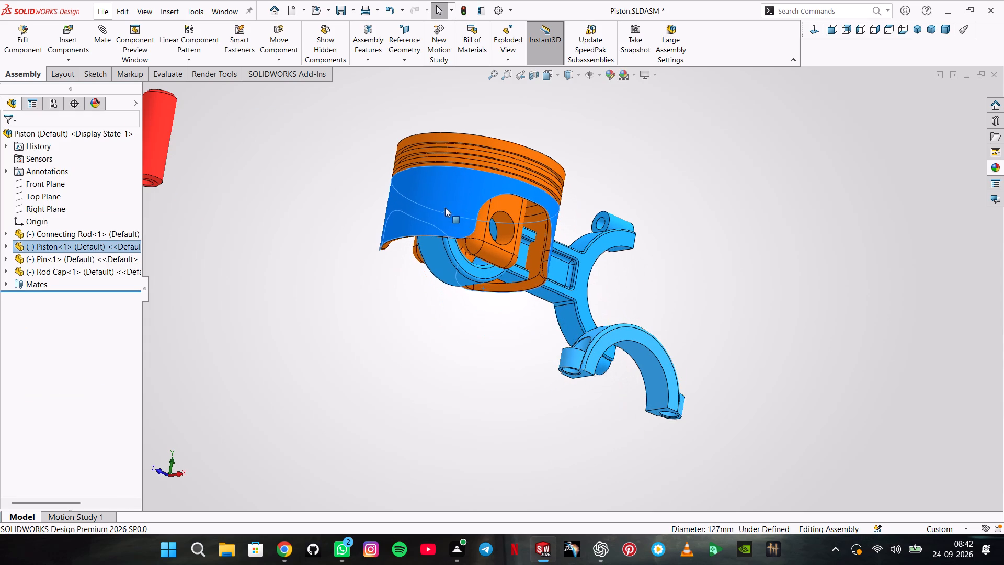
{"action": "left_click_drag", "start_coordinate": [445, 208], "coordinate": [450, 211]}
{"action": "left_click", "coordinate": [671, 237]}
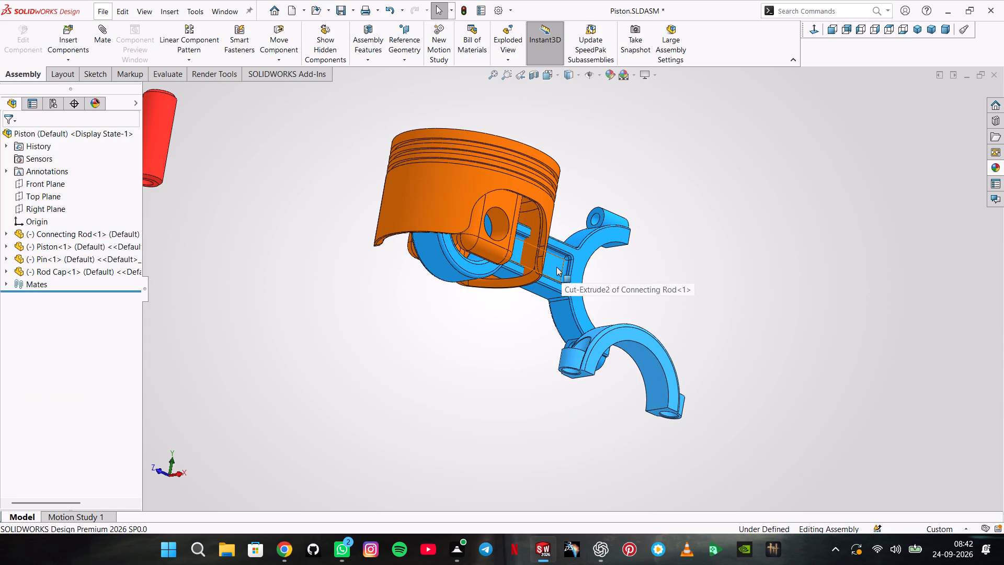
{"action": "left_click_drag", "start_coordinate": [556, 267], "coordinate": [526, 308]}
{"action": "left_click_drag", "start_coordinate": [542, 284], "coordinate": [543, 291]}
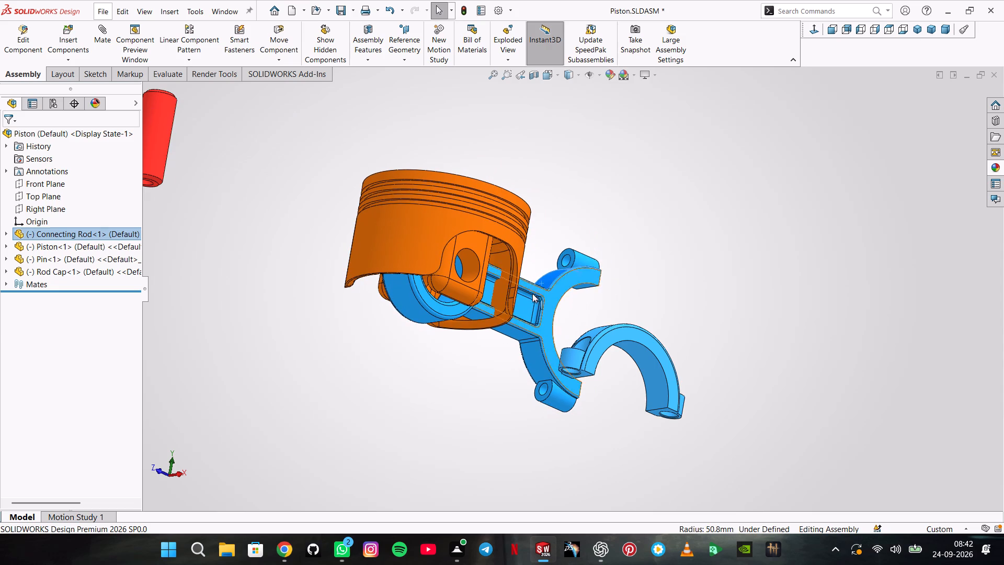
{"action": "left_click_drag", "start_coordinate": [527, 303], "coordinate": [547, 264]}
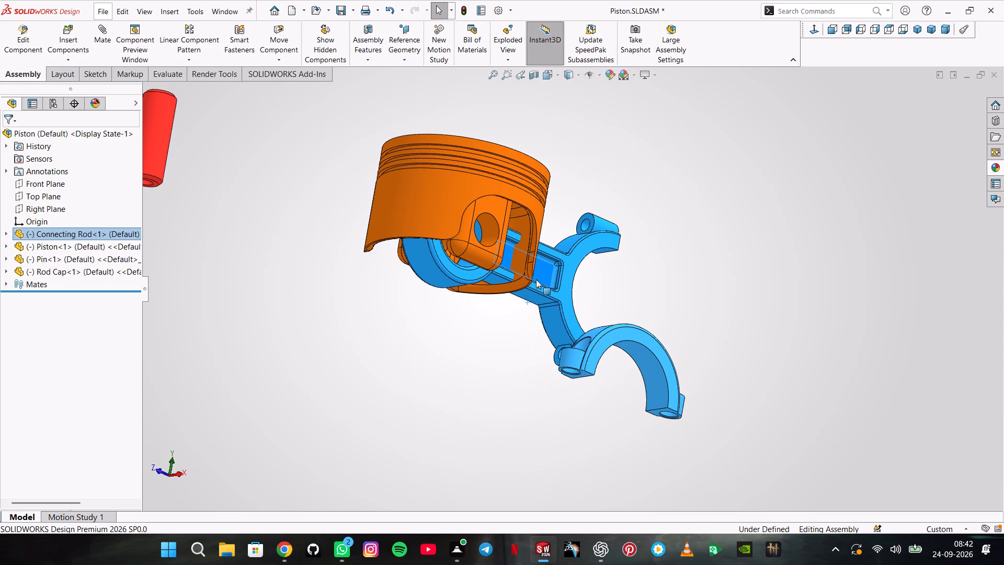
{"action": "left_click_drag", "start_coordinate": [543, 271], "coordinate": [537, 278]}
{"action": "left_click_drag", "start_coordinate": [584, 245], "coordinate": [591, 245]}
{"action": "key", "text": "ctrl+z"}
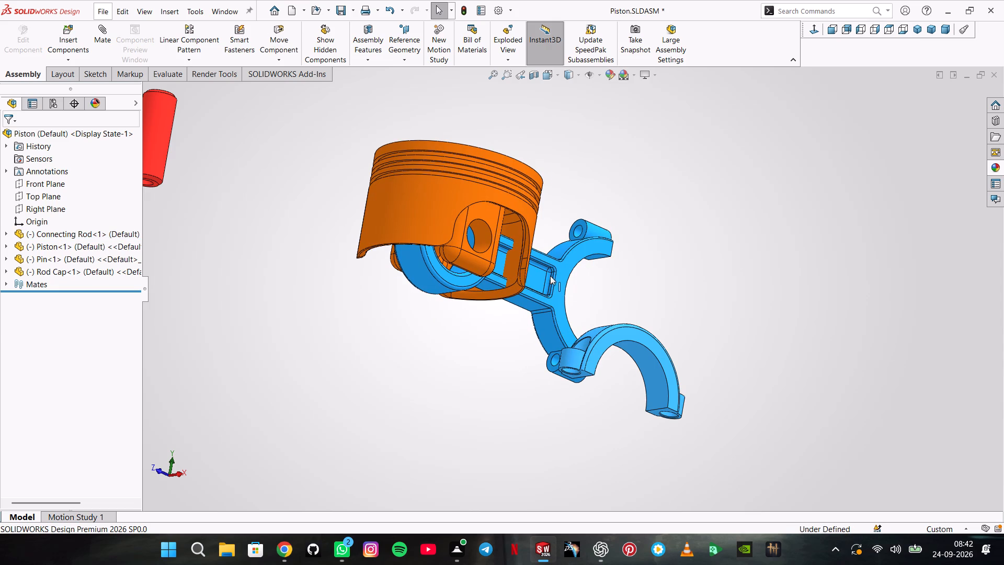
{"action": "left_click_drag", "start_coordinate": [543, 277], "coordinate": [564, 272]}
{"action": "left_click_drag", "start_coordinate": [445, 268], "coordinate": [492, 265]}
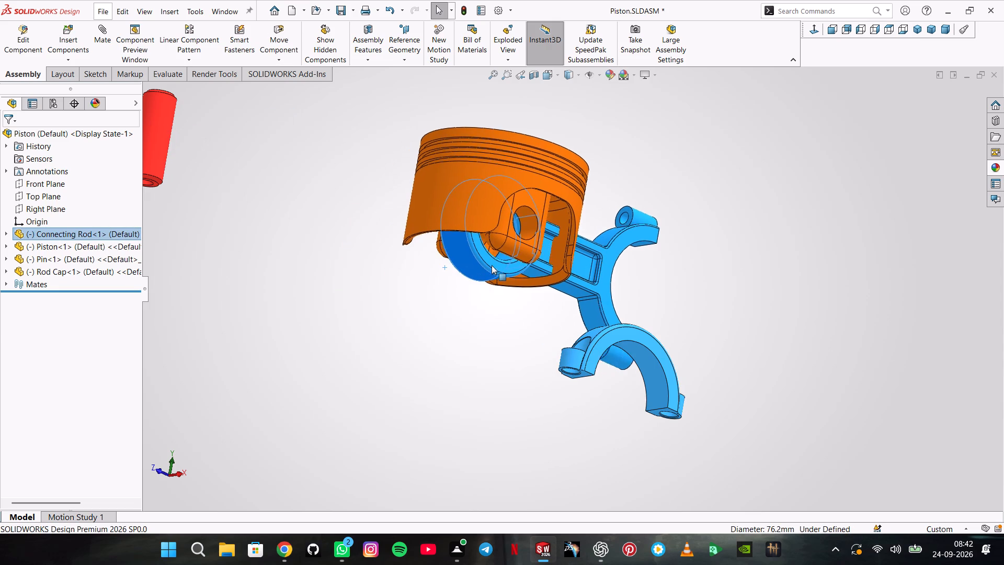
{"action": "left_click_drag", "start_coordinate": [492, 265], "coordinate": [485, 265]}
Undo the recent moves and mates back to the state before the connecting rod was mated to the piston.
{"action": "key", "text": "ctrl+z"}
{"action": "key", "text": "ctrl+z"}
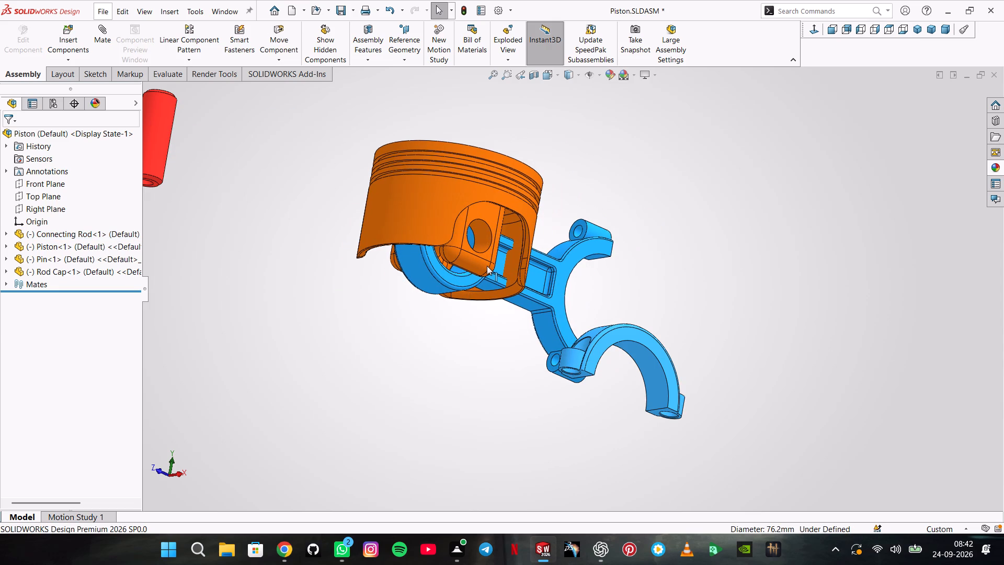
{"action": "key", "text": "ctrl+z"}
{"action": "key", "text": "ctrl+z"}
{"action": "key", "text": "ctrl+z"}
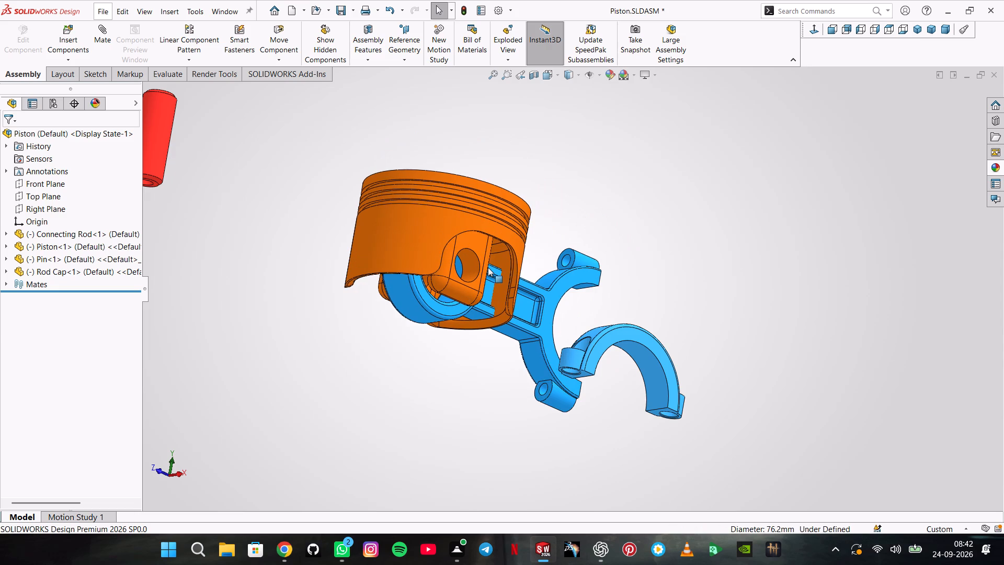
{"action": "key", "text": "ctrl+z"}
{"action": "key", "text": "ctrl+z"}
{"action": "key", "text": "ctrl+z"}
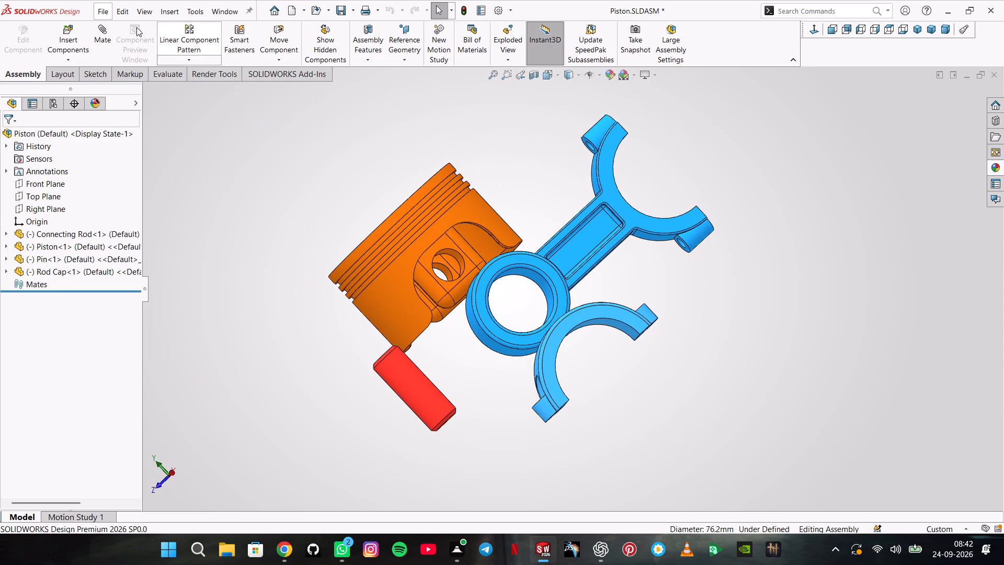
Add a concentric mate between the bore of the connecting rod's ring end and the piston's pin hole.
{"action": "left_click", "coordinate": [108, 29]}
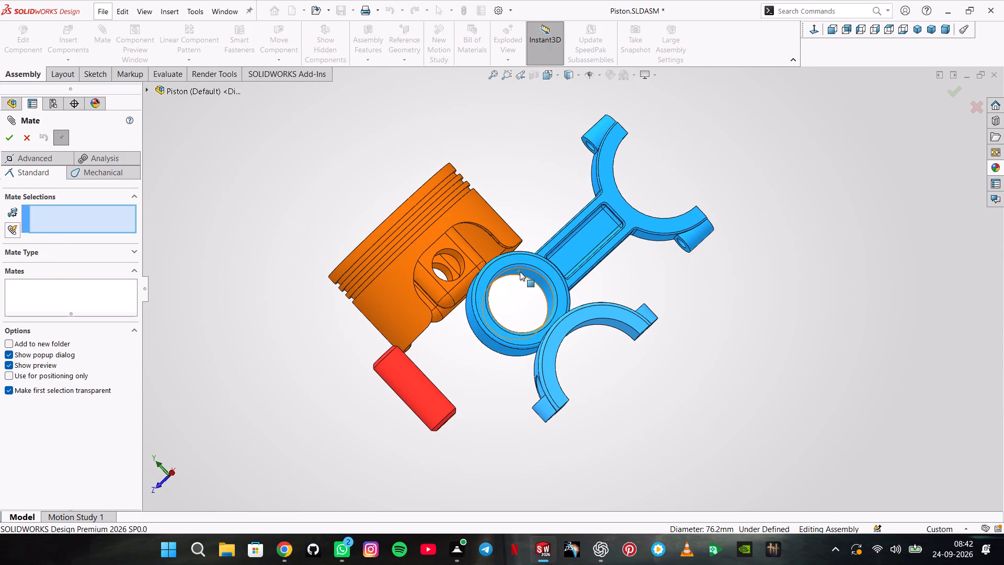
{"action": "left_click", "coordinate": [520, 272]}
{"action": "left_click", "coordinate": [454, 254]}
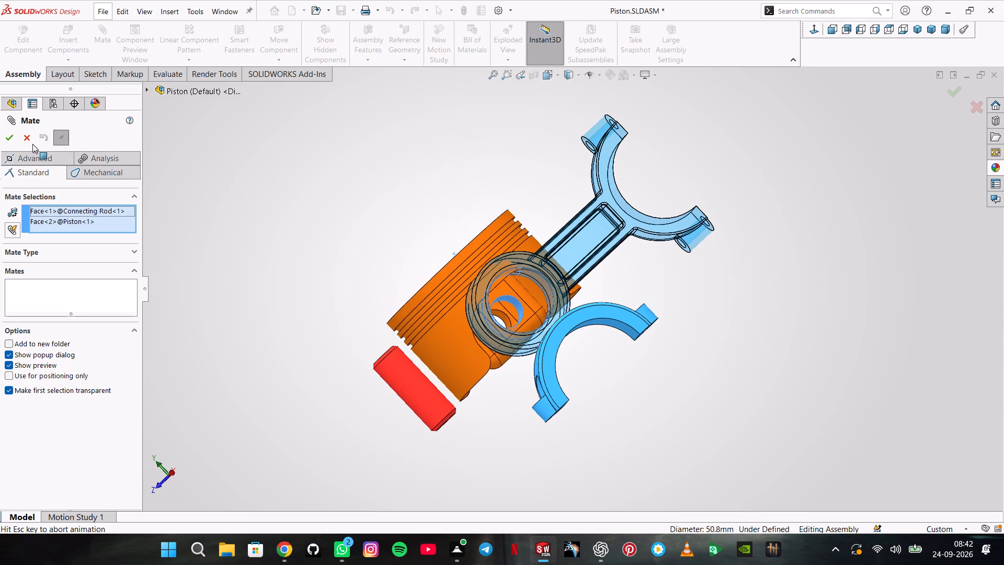
{"action": "left_click", "coordinate": [11, 144]}
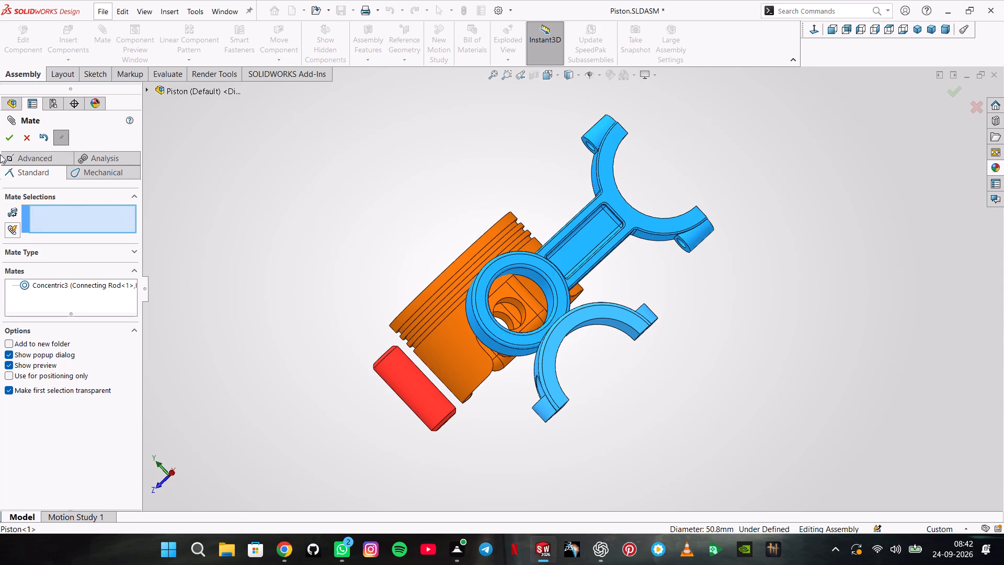
Move the pin and the rod cap away from the piston and connecting rod, one to each side.
{"action": "middle_click_drag", "start_coordinate": [511, 364], "coordinate": [569, 302]}
{"action": "scroll", "coordinate": [543, 310], "scroll_direction": "down", "scroll_amount": 3}
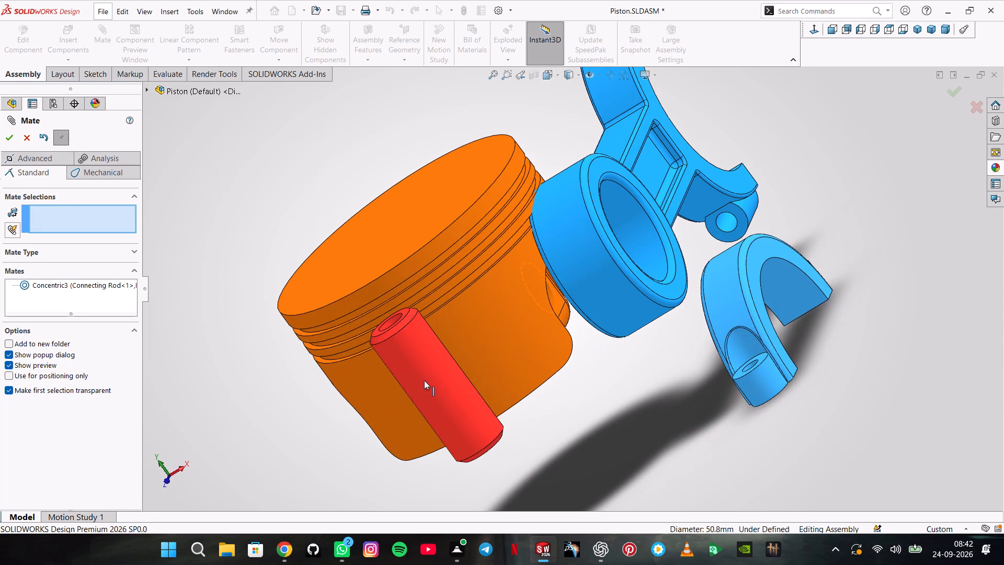
{"action": "left_click_drag", "start_coordinate": [429, 375], "coordinate": [163, 392]}
{"action": "left_click_drag", "start_coordinate": [715, 302], "coordinate": [835, 232]}
Slide the connecting rod's ring end along the pin-hole axis into the piston, between the two pin bosses.
{"action": "middle_click_drag", "start_coordinate": [364, 324], "coordinate": [369, 320]}
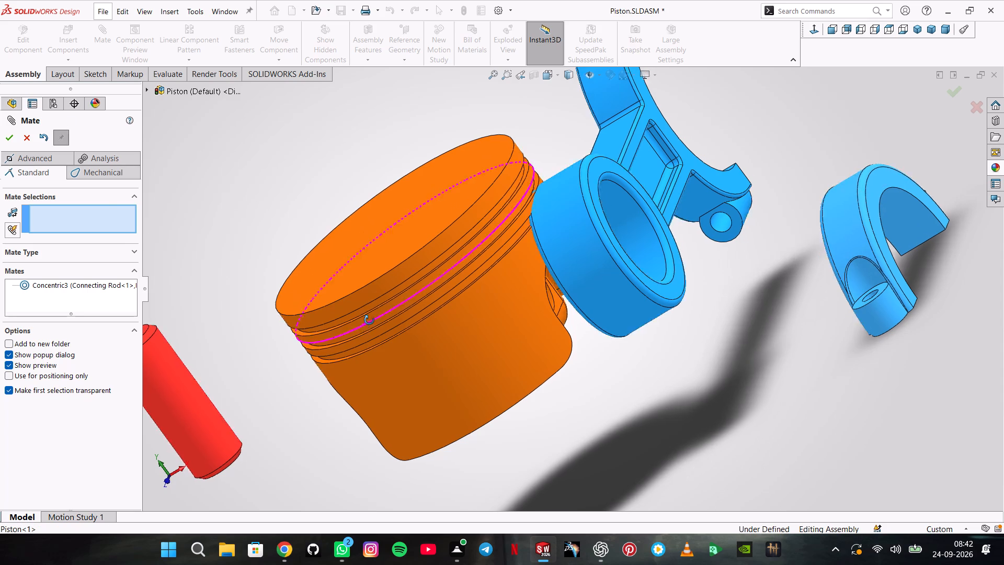
{"action": "middle_click_drag", "start_coordinate": [369, 320], "coordinate": [472, 218]}
{"action": "middle_click_drag", "start_coordinate": [390, 417], "coordinate": [285, 338]}
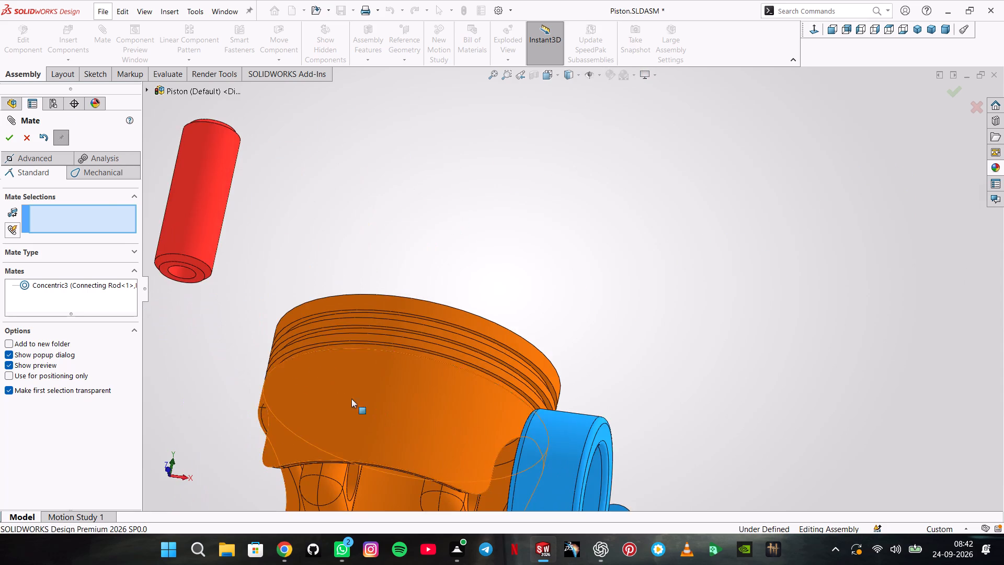
{"action": "scroll", "coordinate": [404, 436], "scroll_direction": "down", "scroll_amount": 3}
{"action": "scroll", "coordinate": [421, 461], "scroll_direction": "up", "scroll_amount": 3}
{"action": "left_click_drag", "start_coordinate": [632, 416], "coordinate": [515, 434]}
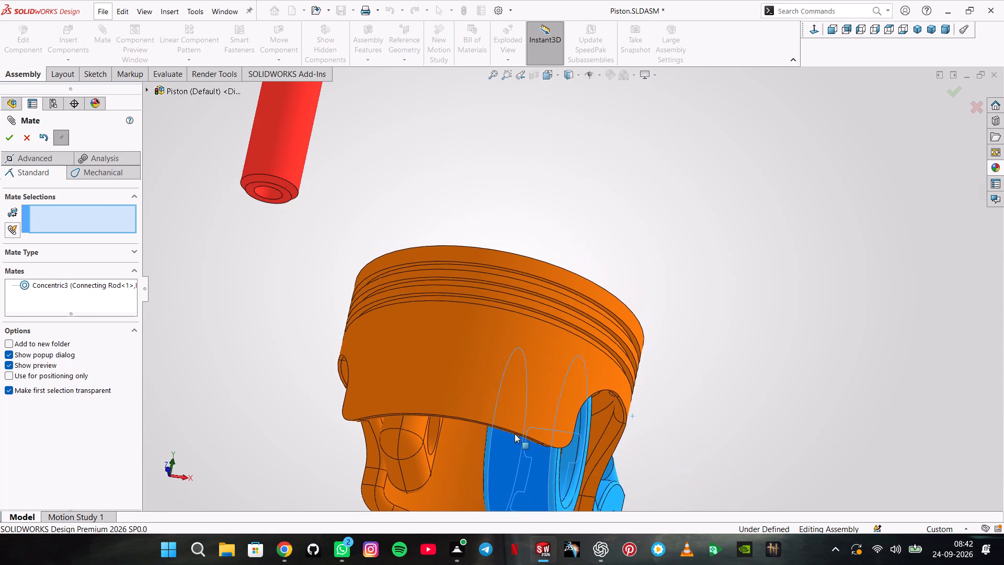
{"action": "left_click_drag", "start_coordinate": [515, 434], "coordinate": [501, 436]}
Add a coincident mate between the piston's inner pin-boss face and the side face of the connecting rod's ring end.
{"action": "scroll", "coordinate": [467, 449], "scroll_direction": "down", "scroll_amount": 3}
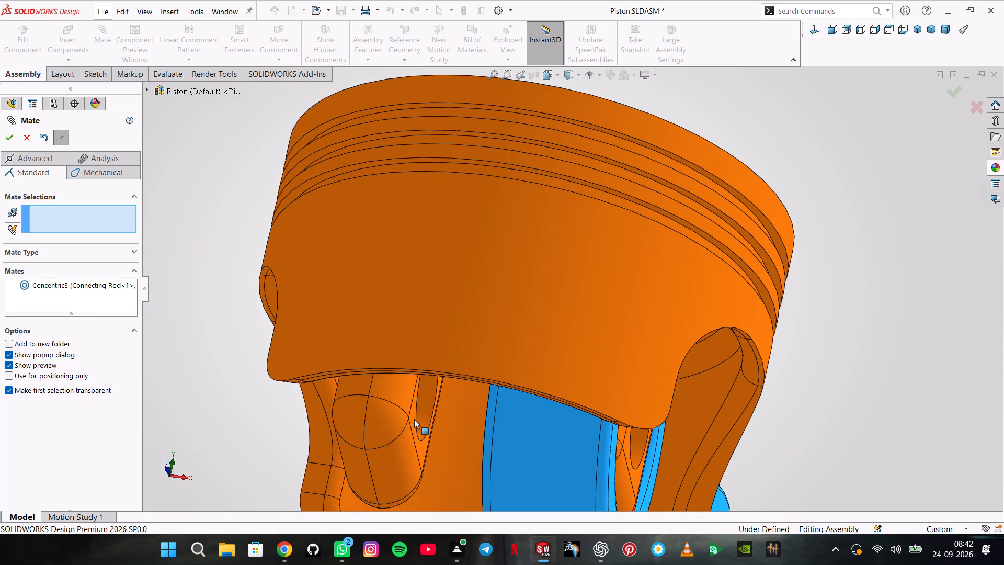
{"action": "left_click", "coordinate": [414, 419]}
{"action": "middle_click_drag", "start_coordinate": [443, 430], "coordinate": [505, 415]}
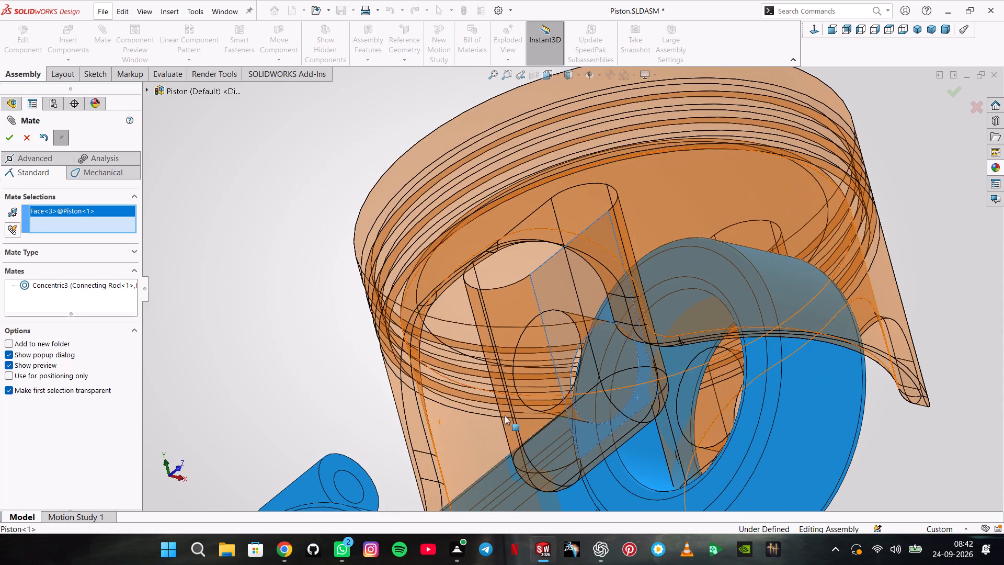
{"action": "left_click", "coordinate": [748, 403]}
{"action": "scroll", "coordinate": [819, 371], "scroll_direction": "up", "scroll_amount": 1}
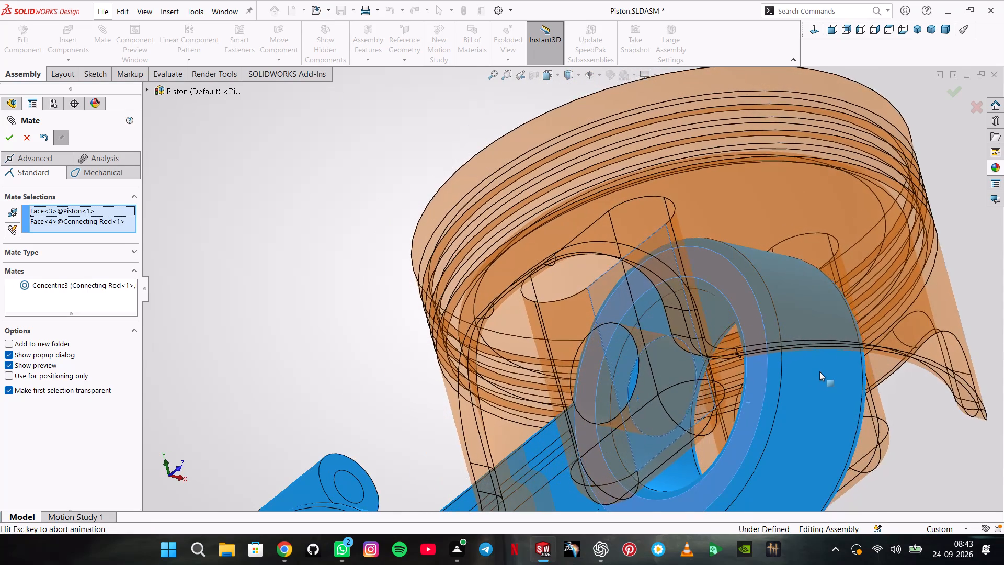
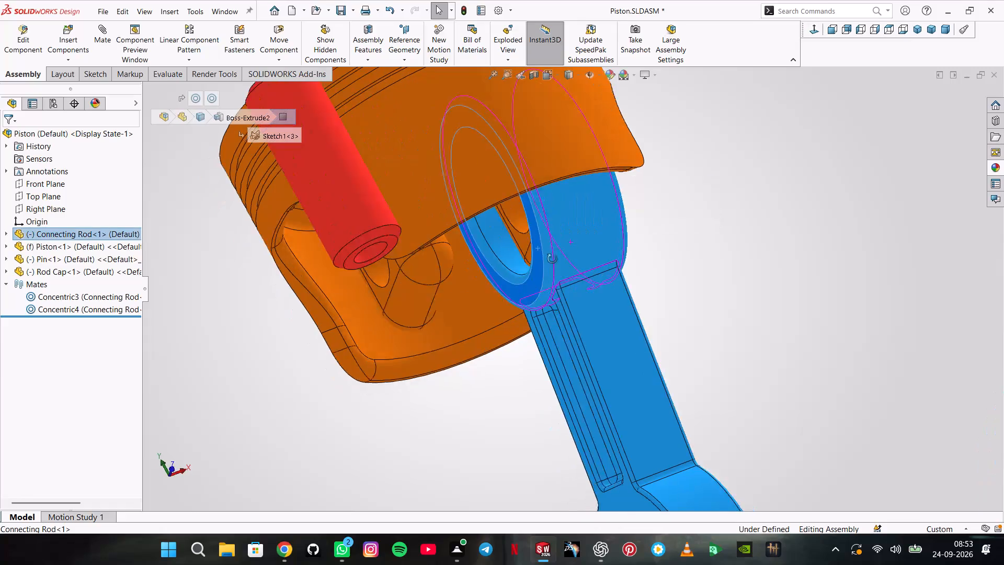
Add a coincident mate between the piston's inner pin-boss face and the side face of the connecting rod's small end.
{"action": "left_click", "coordinate": [86, 37]}
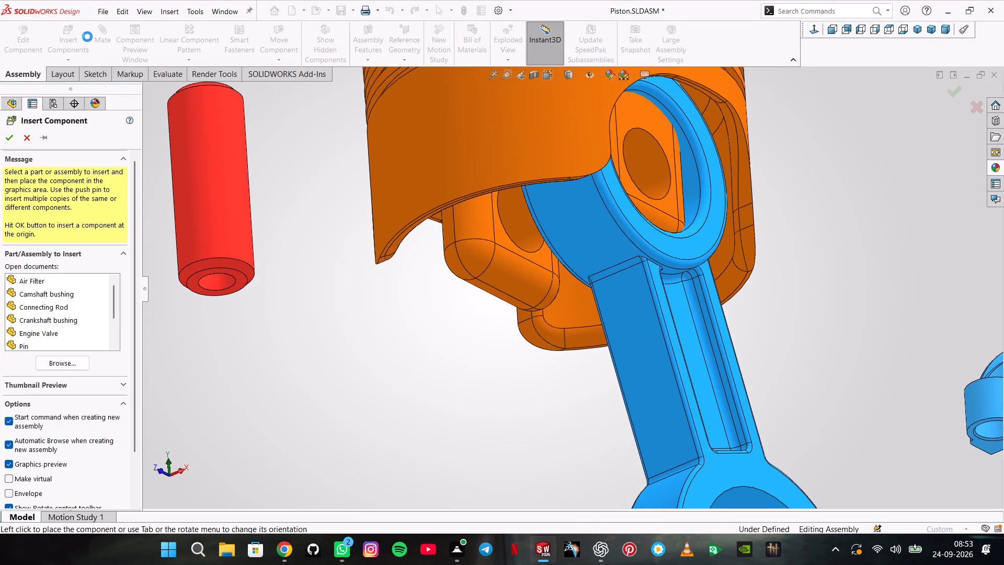
{"action": "double_click", "coordinate": [24, 129]}
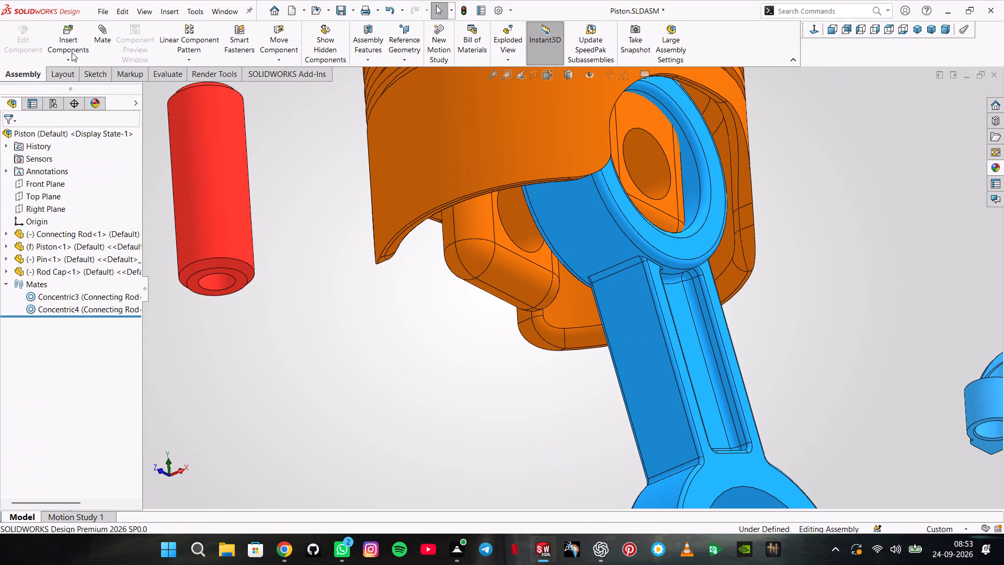
{"action": "left_click", "coordinate": [92, 39]}
{"action": "left_click", "coordinate": [499, 236]}
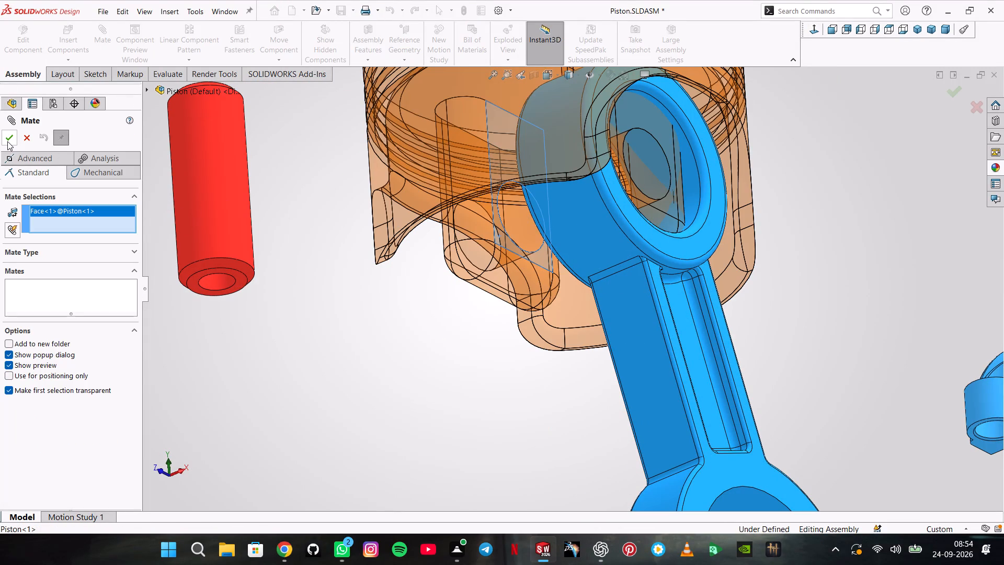
{"action": "middle_click_drag", "start_coordinate": [494, 264], "coordinate": [586, 235]}
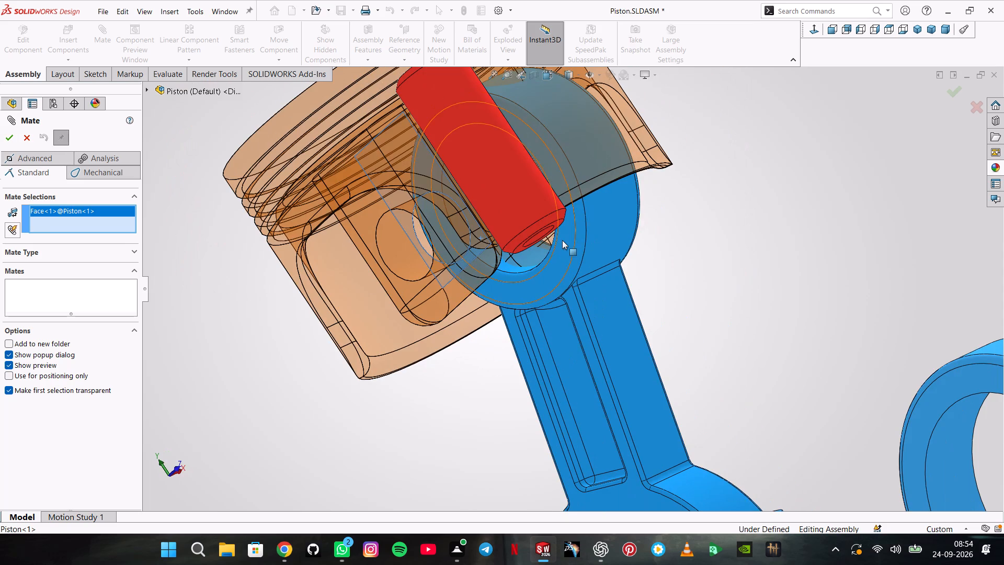
{"action": "left_click", "coordinate": [562, 240]}
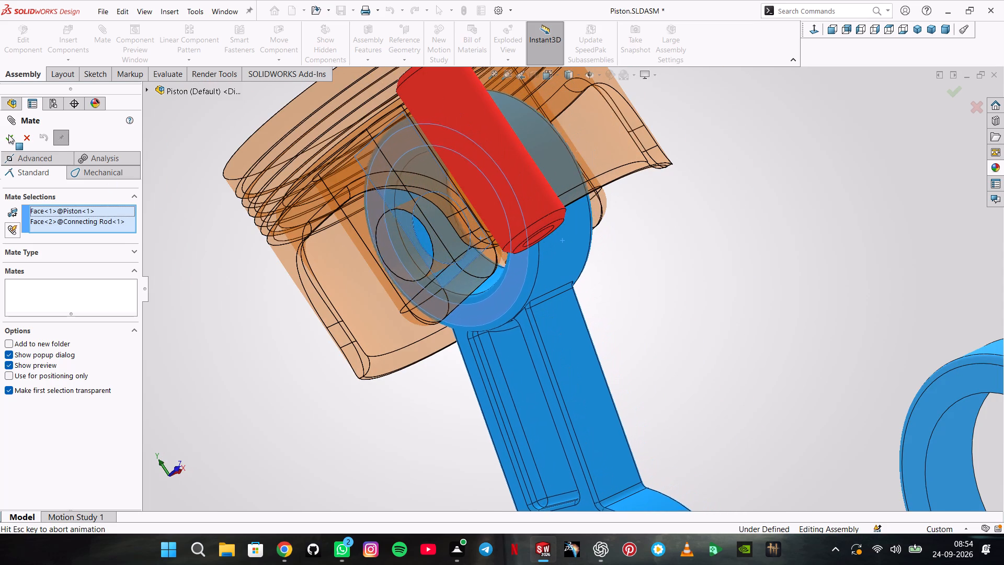
{"action": "left_click", "coordinate": [8, 135]}
{"action": "right_click", "coordinate": [426, 168]}
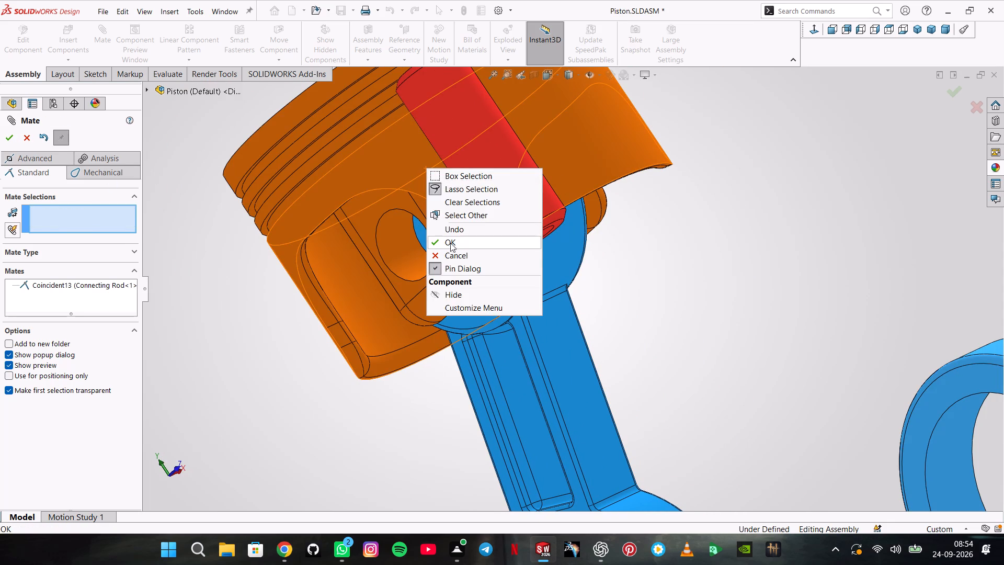
{"action": "left_click", "coordinate": [247, 312]}
{"action": "left_click", "coordinate": [24, 135]}
{"action": "right_click", "coordinate": [381, 171]}
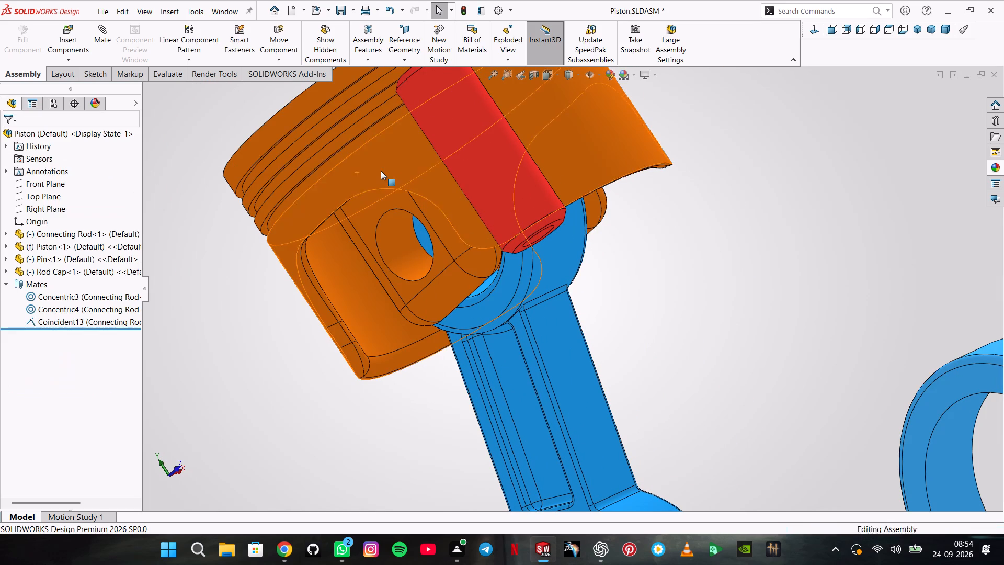
{"action": "left_click", "coordinate": [187, 167]}
Mate a rod cap bolt hole concentric with the matching connecting rod bolt hole, flipping the mate alignment.
{"action": "scroll", "coordinate": [668, 278], "scroll_direction": "up", "scroll_amount": 2}
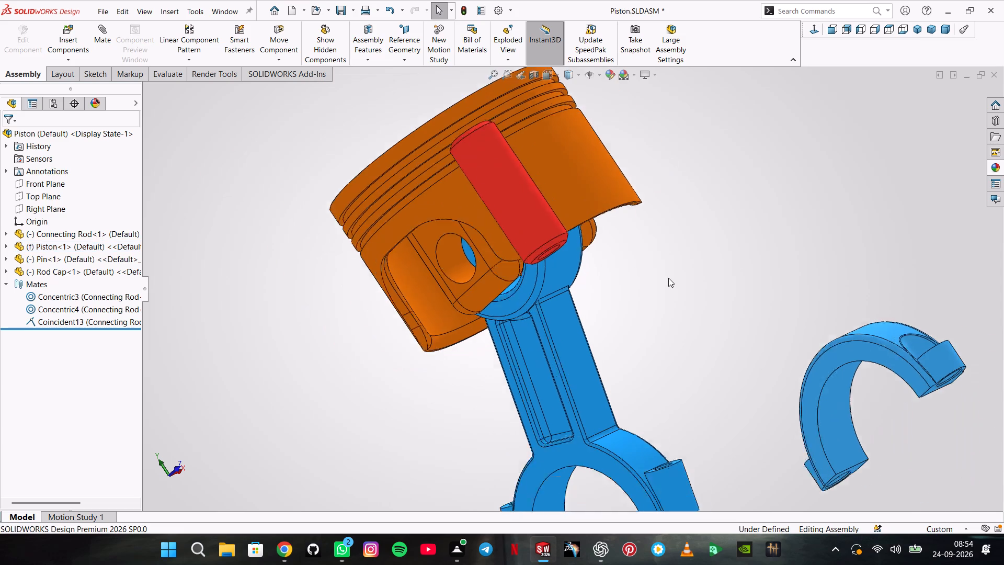
{"action": "scroll", "coordinate": [668, 278], "scroll_direction": "up", "scroll_amount": 1}
{"action": "middle_click_drag", "start_coordinate": [668, 276], "coordinate": [575, 339]}
{"action": "scroll", "coordinate": [400, 271], "scroll_direction": "down", "scroll_amount": 1}
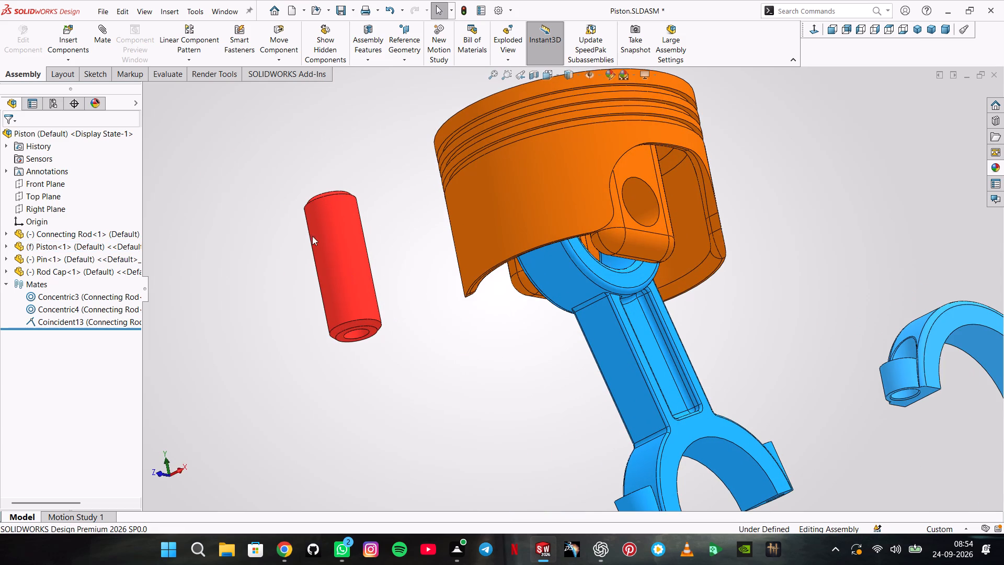
{"action": "left_click", "coordinate": [102, 50]}
{"action": "middle_click_drag", "start_coordinate": [985, 289], "coordinate": [942, 302]}
{"action": "scroll", "coordinate": [953, 352], "scroll_direction": "up", "scroll_amount": 4}
{"action": "scroll", "coordinate": [861, 349], "scroll_direction": "down", "scroll_amount": 4}
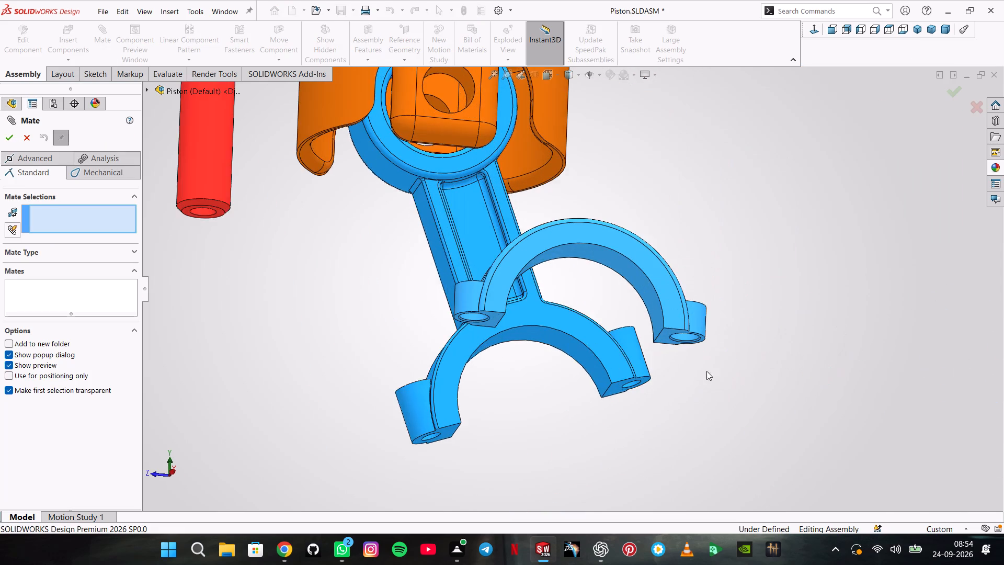
{"action": "middle_click_drag", "start_coordinate": [699, 372], "coordinate": [702, 322]}
{"action": "left_click", "coordinate": [694, 331]}
{"action": "scroll", "coordinate": [619, 431], "scroll_direction": "up", "scroll_amount": 1}
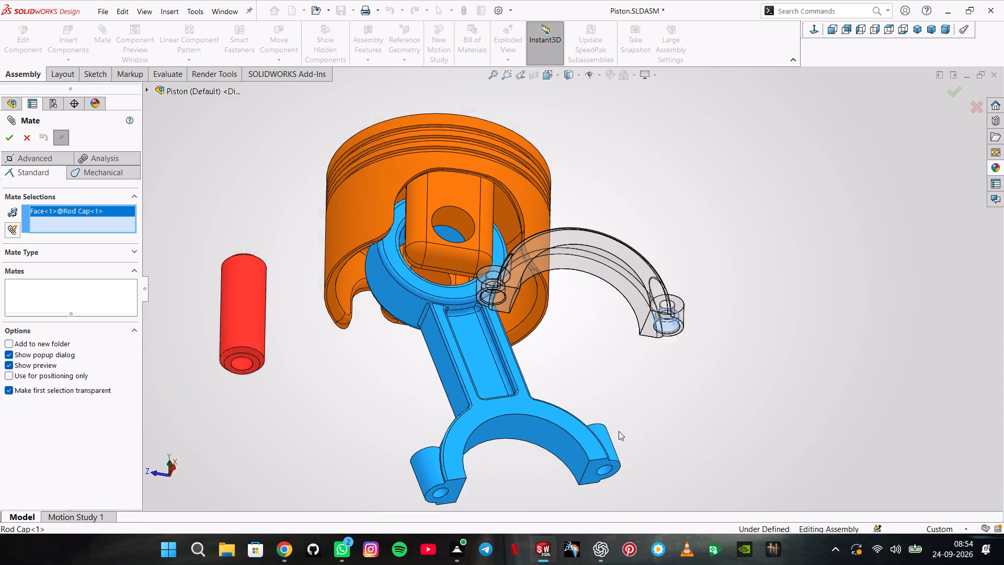
{"action": "scroll", "coordinate": [619, 431], "scroll_direction": "up", "scroll_amount": 1}
{"action": "left_click", "coordinate": [598, 439]}
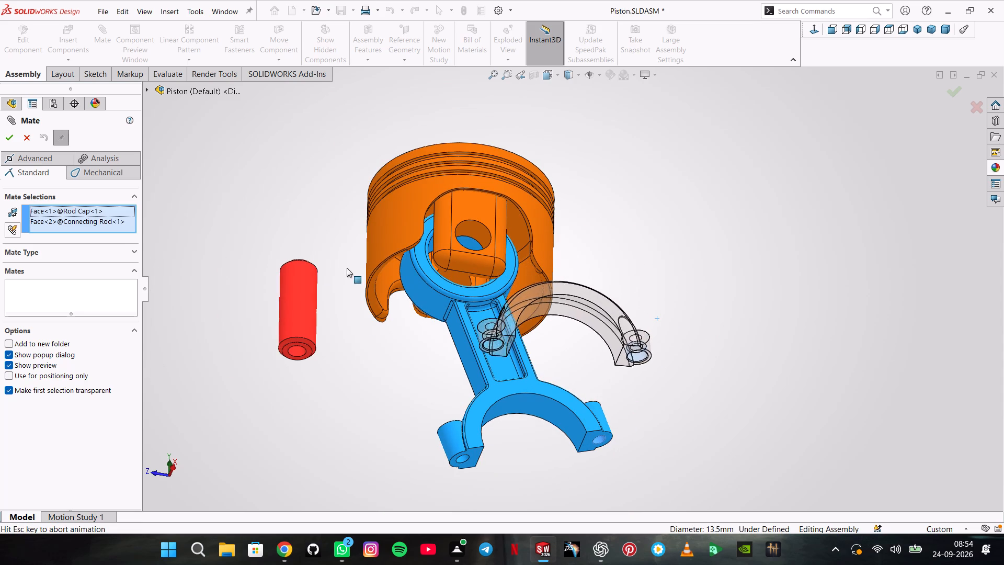
{"action": "scroll", "coordinate": [644, 404], "scroll_direction": "up", "scroll_amount": 1}
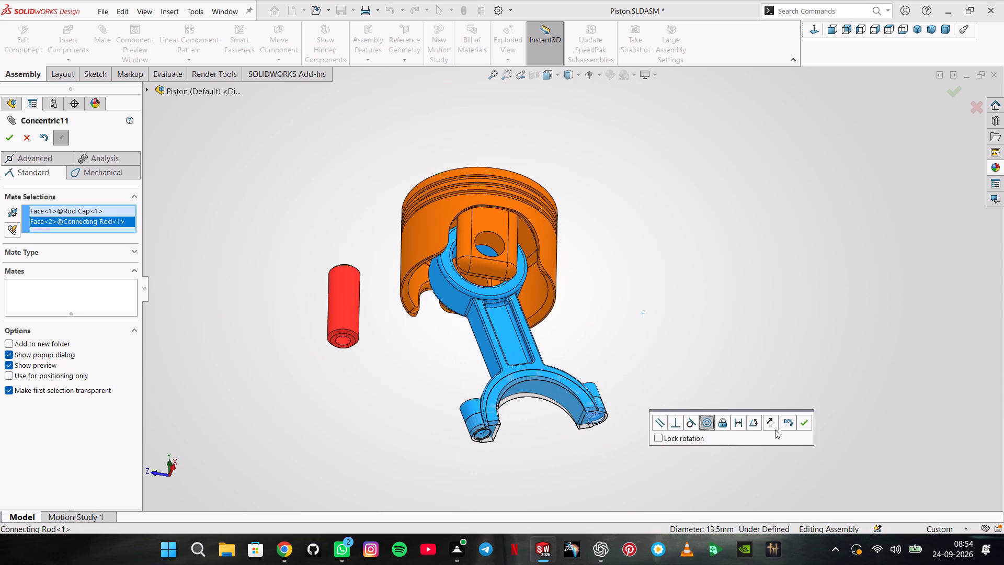
{"action": "left_click", "coordinate": [775, 425]}
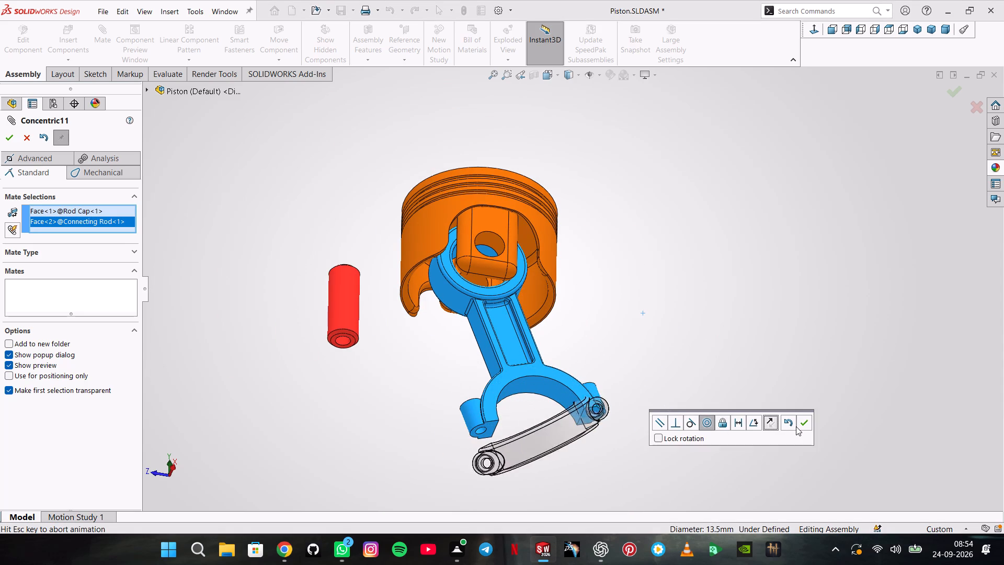
{"action": "left_click", "coordinate": [801, 424]}
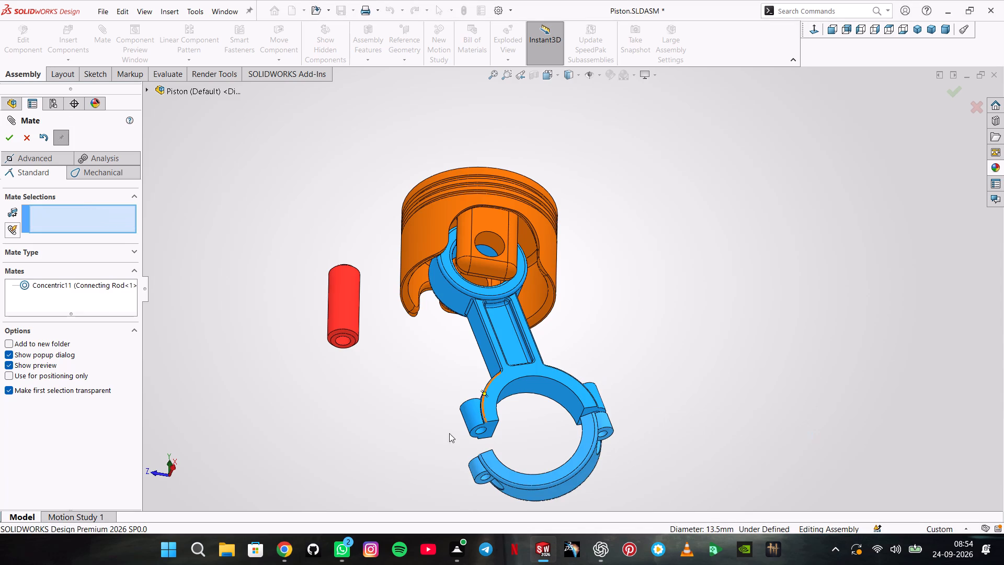
Add a coincident mate between the connecting rod's big-end split face and the rod cap's matching split face.
{"action": "middle_click_drag", "start_coordinate": [520, 433], "coordinate": [530, 487]}
{"action": "scroll", "coordinate": [606, 387], "scroll_direction": "down", "scroll_amount": 3}
{"action": "middle_click_drag", "start_coordinate": [559, 406], "coordinate": [558, 380]}
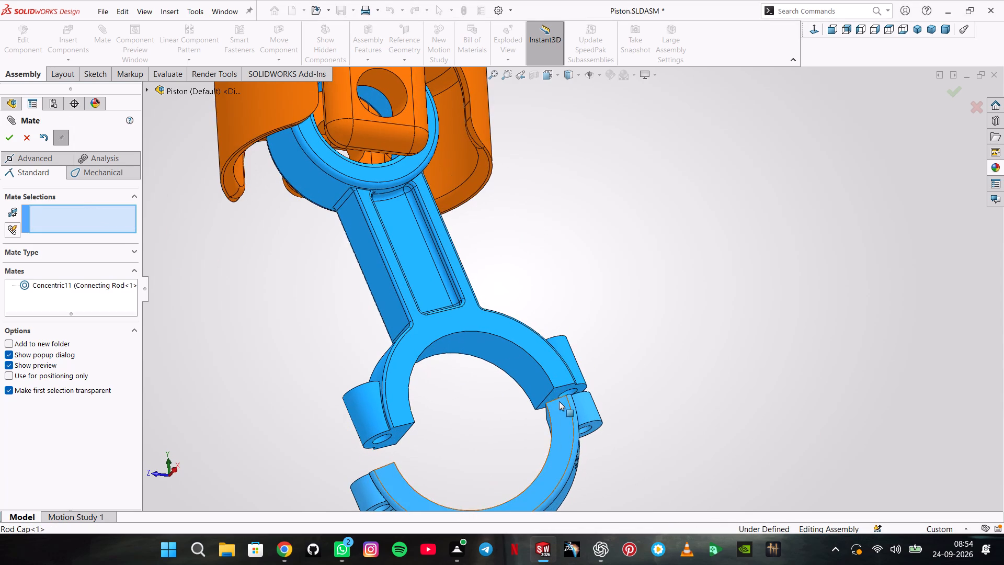
{"action": "left_click", "coordinate": [559, 392]}
{"action": "middle_click_drag", "start_coordinate": [598, 361], "coordinate": [601, 445]}
{"action": "scroll", "coordinate": [578, 416], "scroll_direction": "down", "scroll_amount": 3}
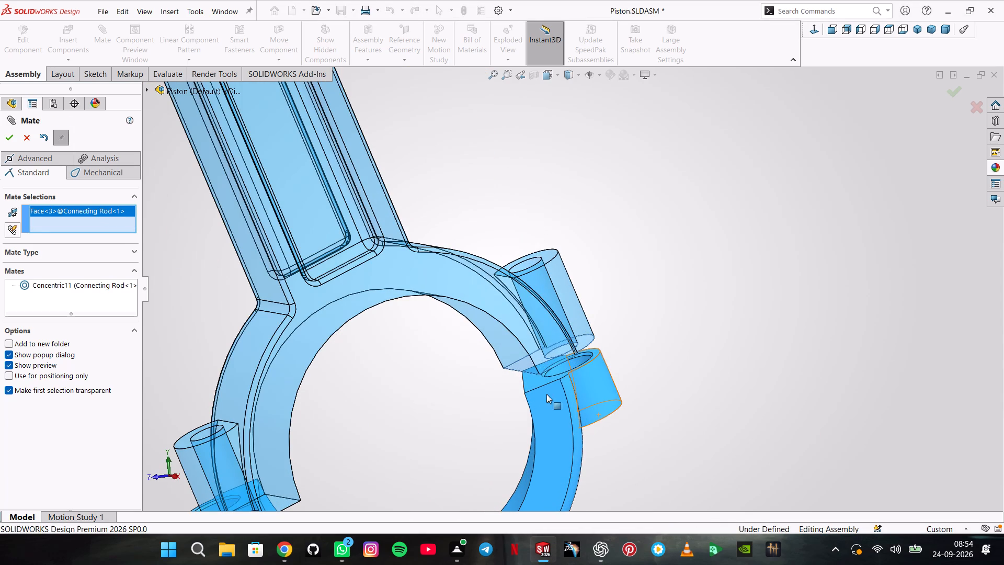
{"action": "left_click", "coordinate": [540, 379]}
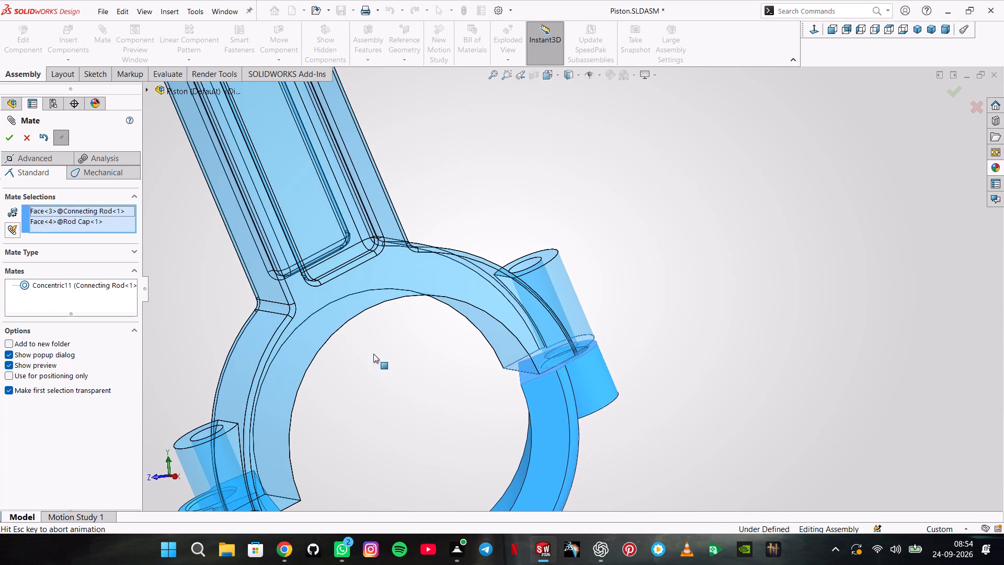
{"action": "scroll", "coordinate": [189, 337], "scroll_direction": "up", "scroll_amount": 3}
{"action": "left_click", "coordinate": [300, 345]}
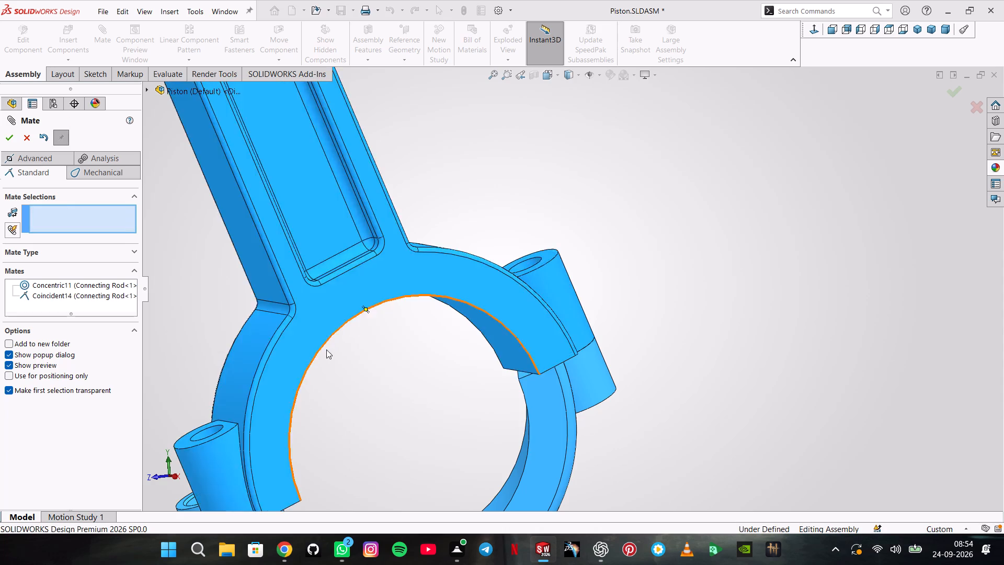
Mate the second bolt hole of the connecting rod concentric with the rod cap's corresponding hole.
{"action": "scroll", "coordinate": [327, 349], "scroll_direction": "up", "scroll_amount": 3}
{"action": "middle_click_drag", "start_coordinate": [359, 370], "coordinate": [371, 424]}
{"action": "left_click", "coordinate": [360, 378]}
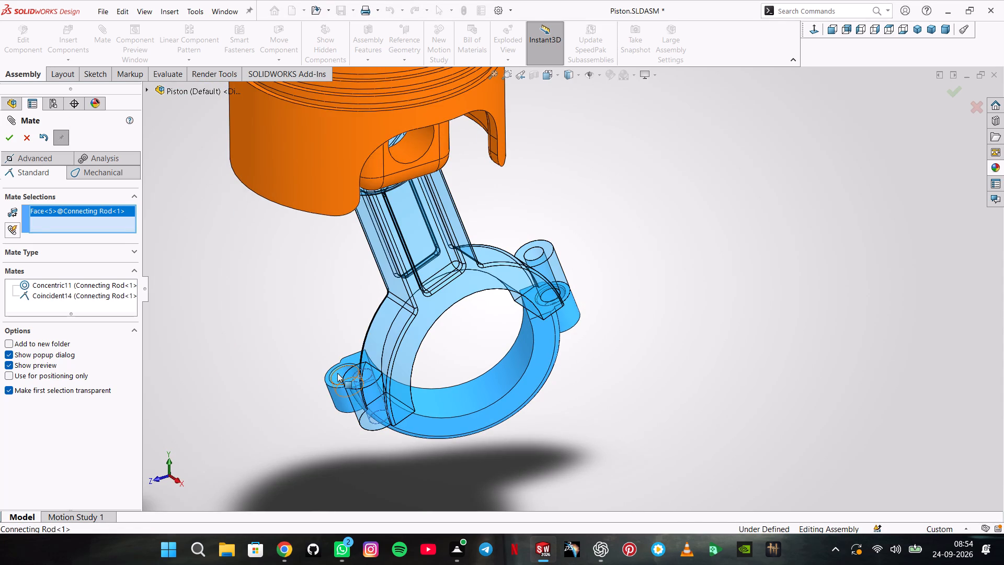
{"action": "left_click", "coordinate": [337, 373]}
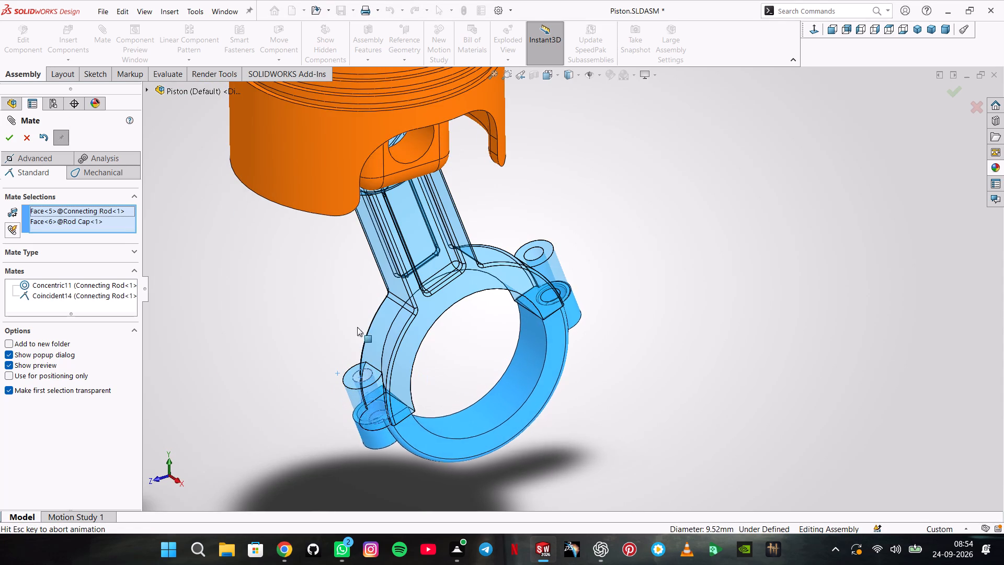
{"action": "left_click", "coordinate": [412, 357]}
Add a concentric mate between the pin's outer cylindrical face and the piston's pin bore.
{"action": "middle_click_drag", "start_coordinate": [446, 359], "coordinate": [432, 314]}
{"action": "scroll", "coordinate": [432, 322], "scroll_direction": "up", "scroll_amount": 1}
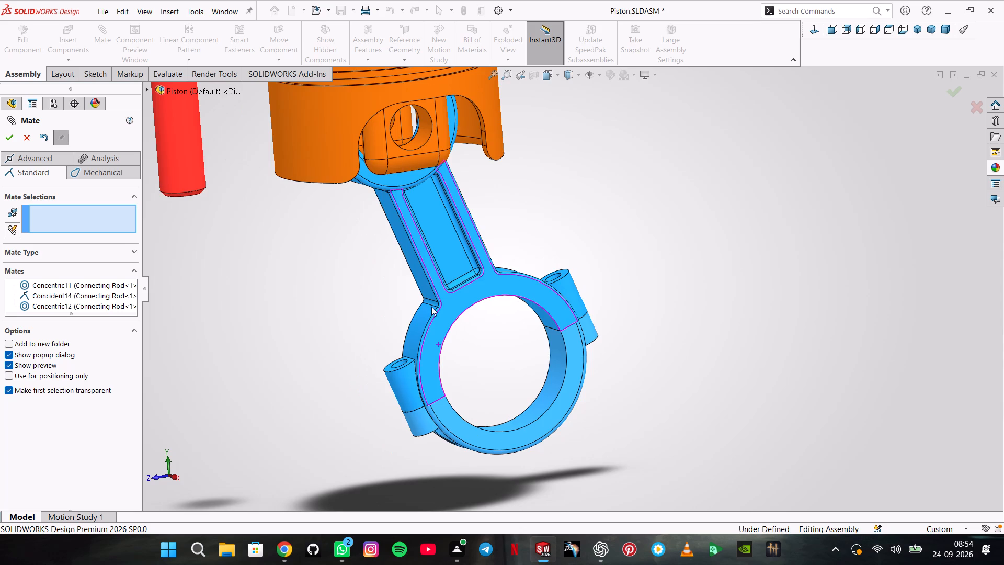
{"action": "scroll", "coordinate": [425, 293], "scroll_direction": "up", "scroll_amount": 3}
{"action": "left_click", "coordinate": [338, 187]}
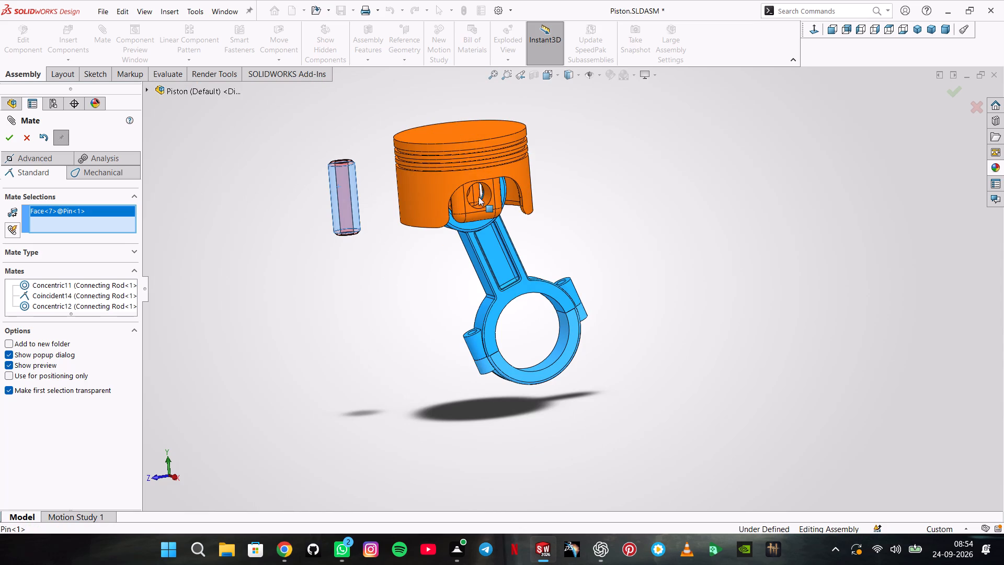
{"action": "left_click", "coordinate": [486, 199]}
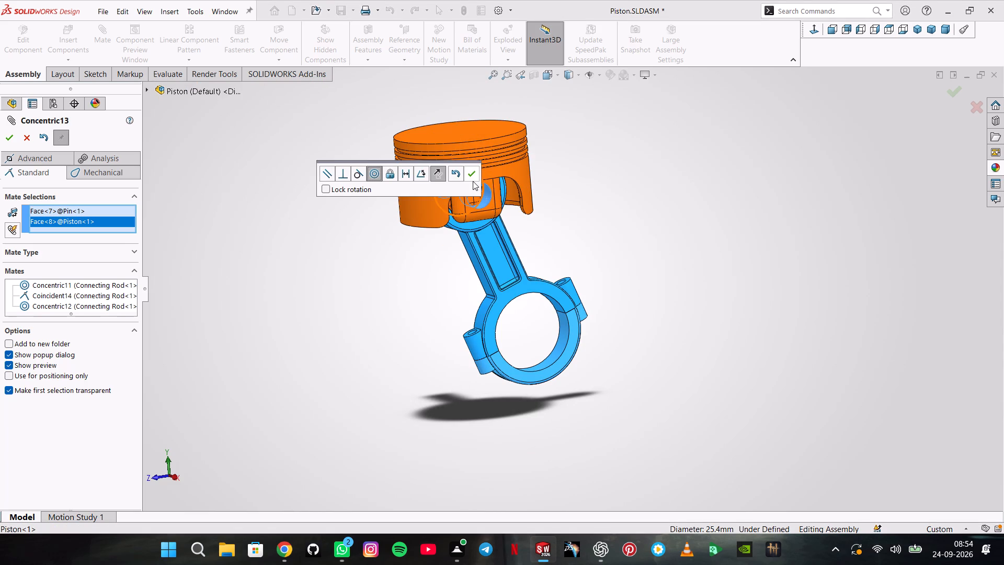
{"action": "left_click", "coordinate": [472, 176]}
Add a coincident mate between the pin's flat end face and the outer face of the piston's pin boss.
{"action": "middle_click_drag", "start_coordinate": [466, 178], "coordinate": [503, 182]}
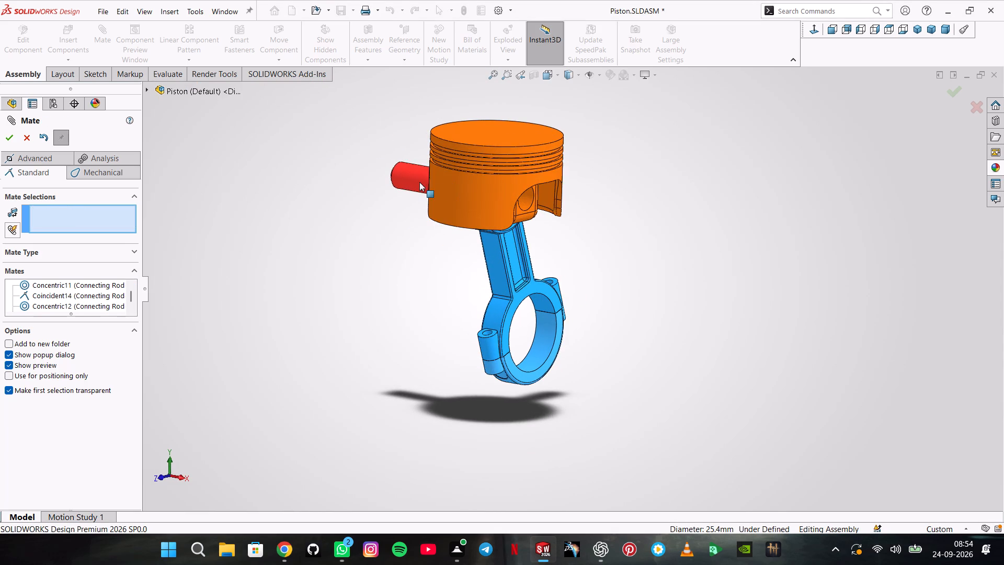
{"action": "left_click_drag", "start_coordinate": [419, 181], "coordinate": [375, 170]}
{"action": "scroll", "coordinate": [412, 169], "scroll_direction": "down", "scroll_amount": 5}
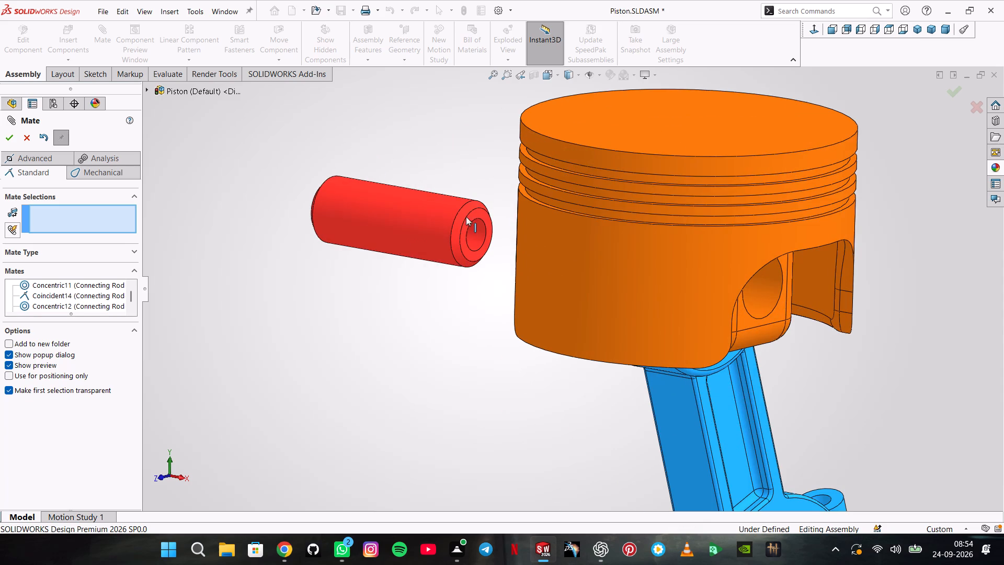
{"action": "left_click", "coordinate": [474, 218]}
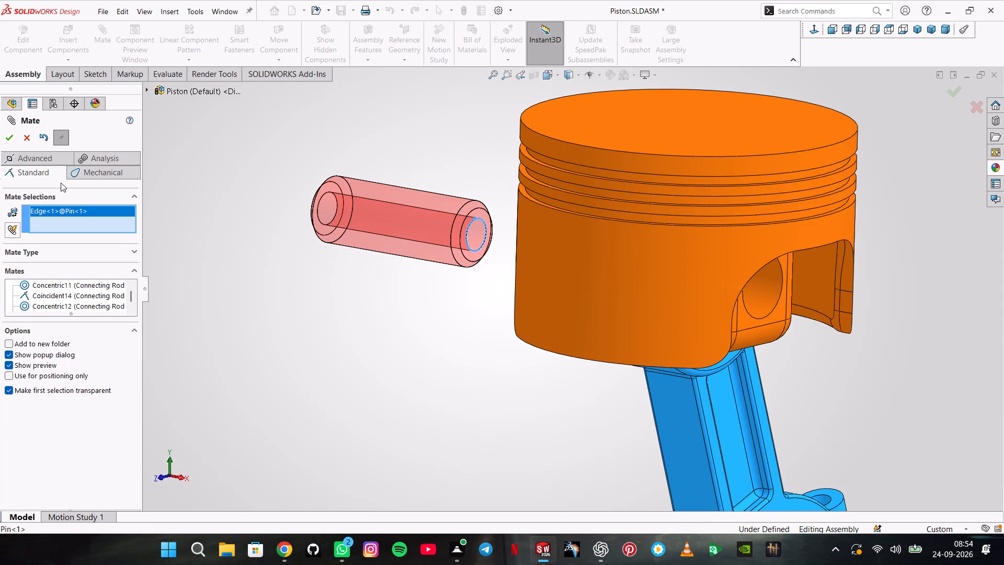
{"action": "right_click", "coordinate": [67, 210]}
{"action": "left_click", "coordinate": [82, 216]}
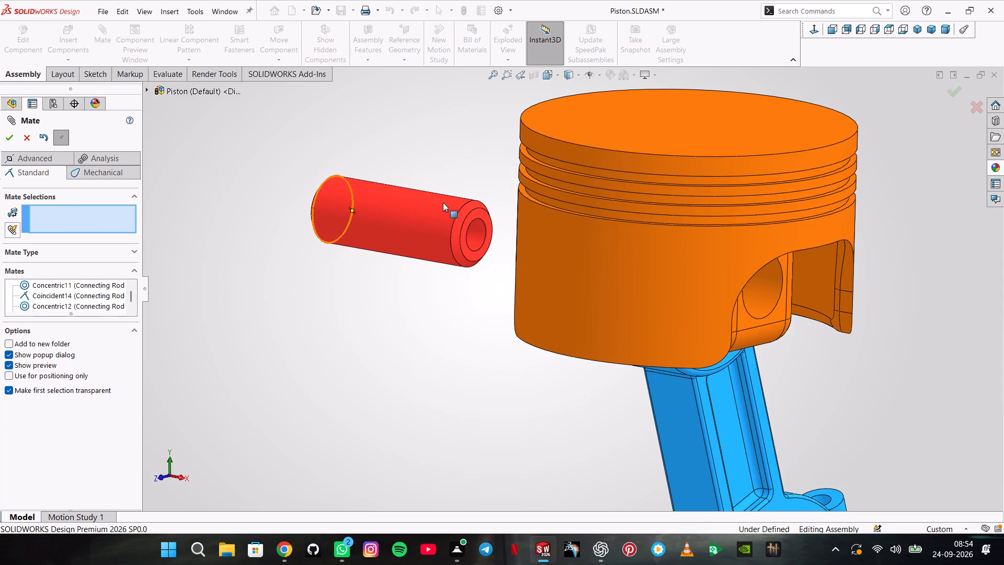
{"action": "left_click", "coordinate": [477, 212]}
{"action": "middle_click_drag", "start_coordinate": [514, 220], "coordinate": [509, 220]}
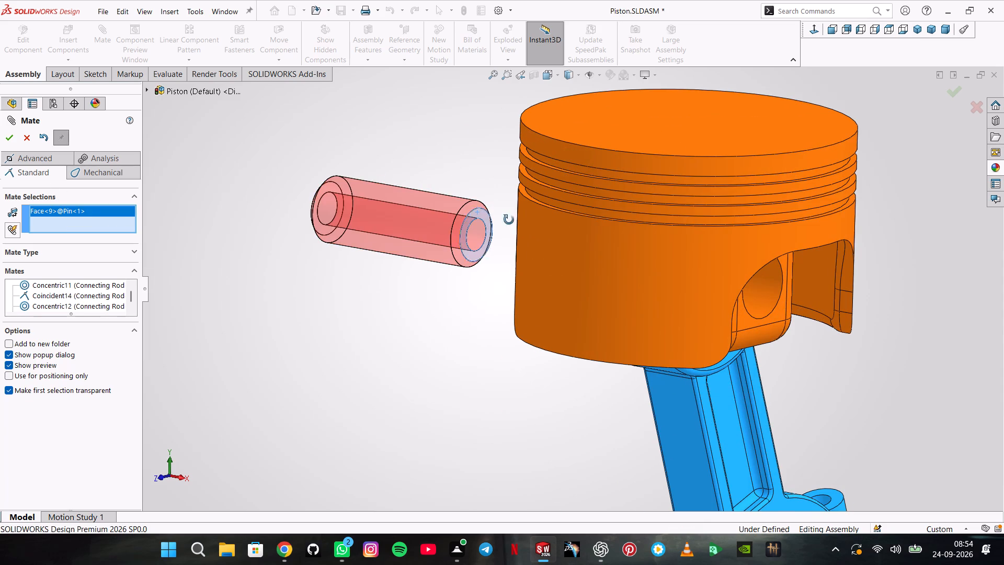
{"action": "middle_click_drag", "start_coordinate": [509, 220], "coordinate": [476, 199]}
{"action": "scroll", "coordinate": [613, 240], "scroll_direction": "up", "scroll_amount": 3}
{"action": "scroll", "coordinate": [643, 282], "scroll_direction": "down", "scroll_amount": 4}
{"action": "left_click", "coordinate": [626, 315]}
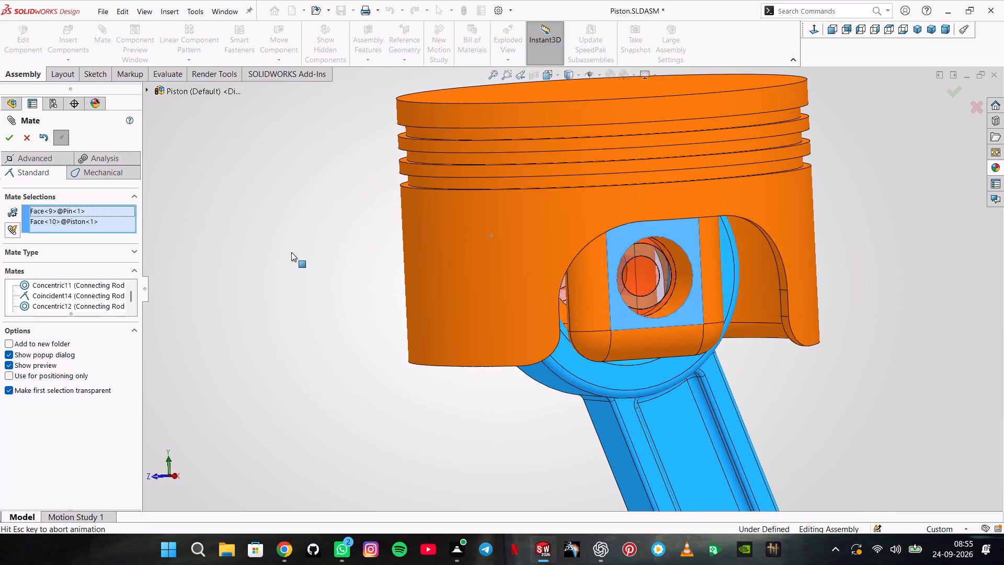
{"action": "left_click", "coordinate": [280, 226]}
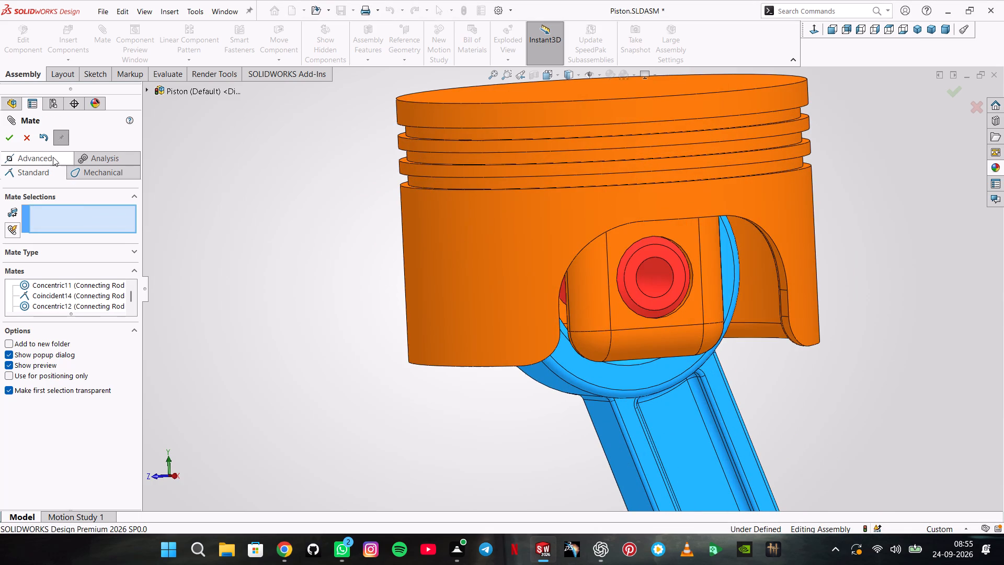
{"action": "left_click", "coordinate": [24, 133]}
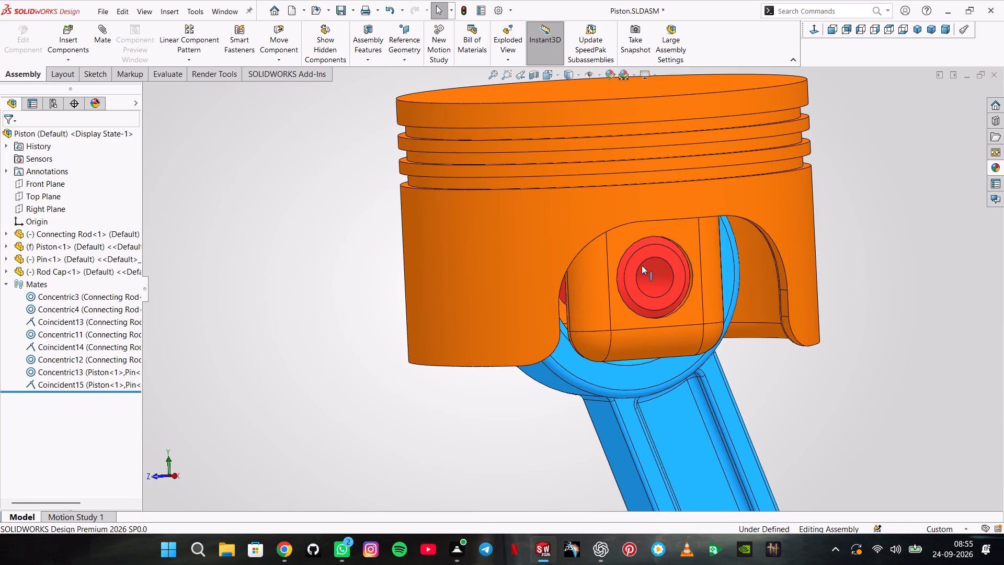
Swing the connecting rod with its cap about the pin to a nearly vertical position below the piston.
{"action": "scroll", "coordinate": [801, 203], "scroll_direction": "up", "scroll_amount": 3}
{"action": "scroll", "coordinate": [751, 180], "scroll_direction": "up", "scroll_amount": 1}
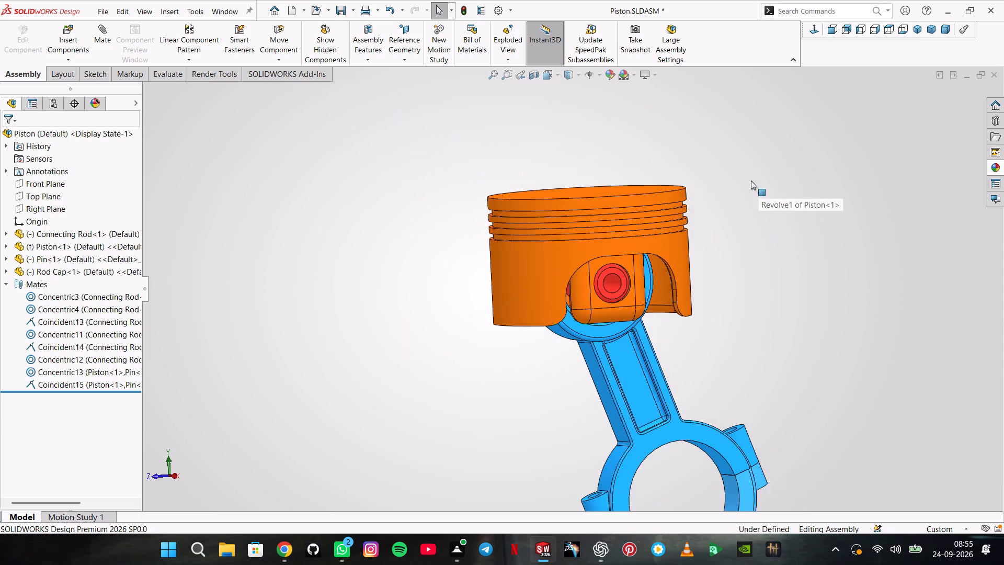
{"action": "scroll", "coordinate": [751, 180], "scroll_direction": "up", "scroll_amount": 1}
{"action": "left_click_drag", "start_coordinate": [633, 385], "coordinate": [597, 395]}
{"action": "left_click", "coordinate": [393, 332]}
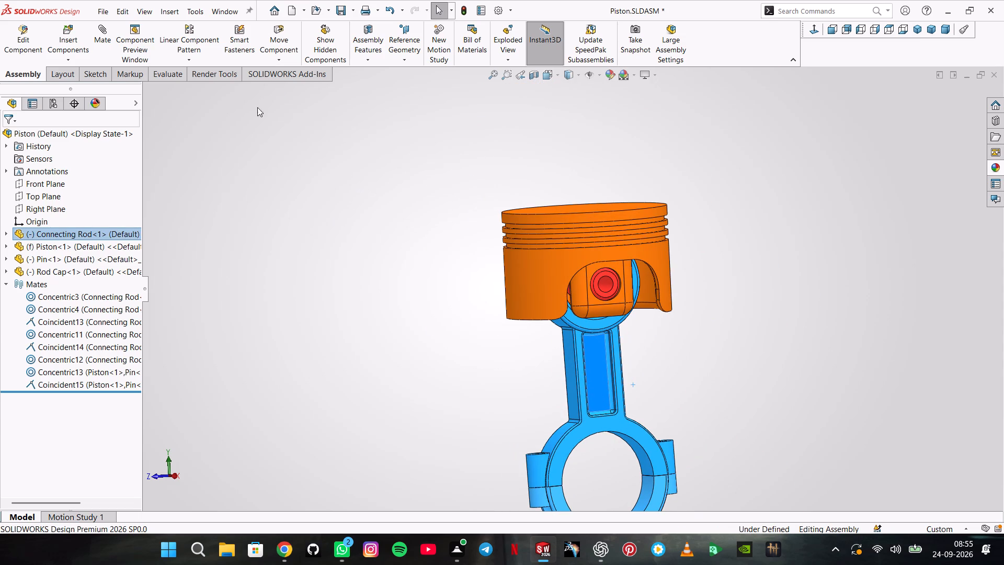
Save the piston assembly.
{"action": "left_click", "coordinate": [338, 9]}
{"action": "left_click", "coordinate": [451, 220]}
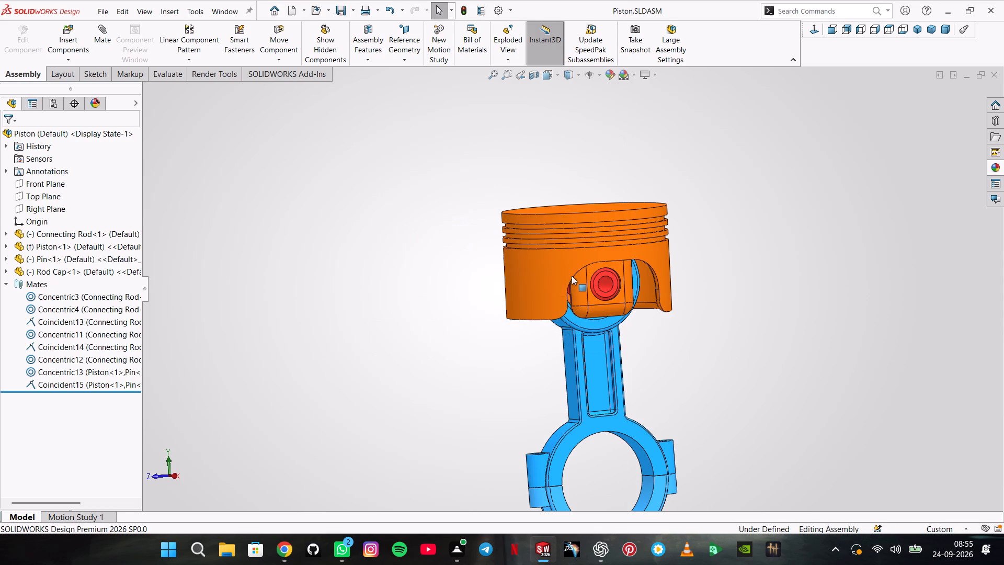
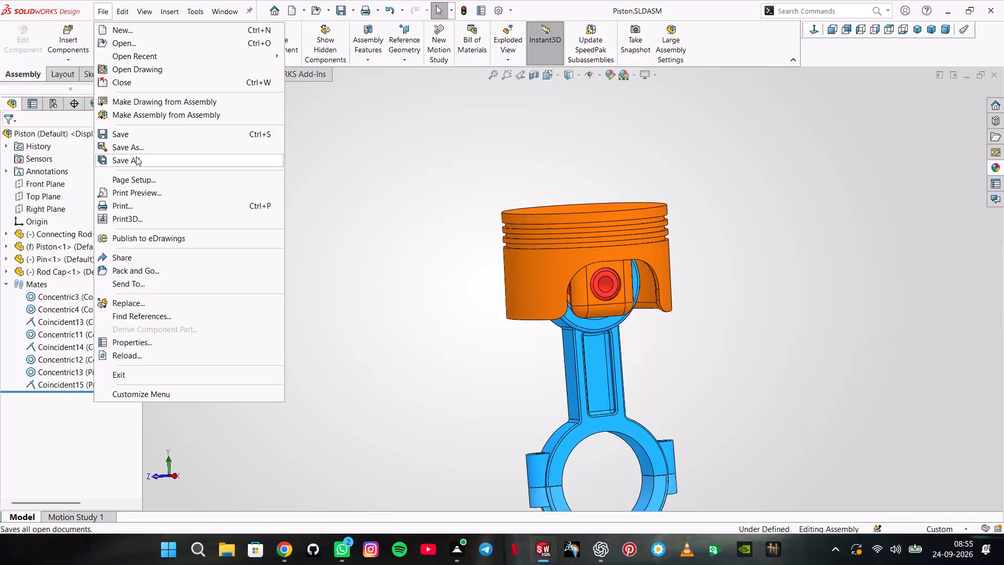
Export the piston assembly as an Adobe PDF named Piston in the V6 ENGINE ASSEMBLY folder.
{"action": "left_click", "coordinate": [138, 151]}
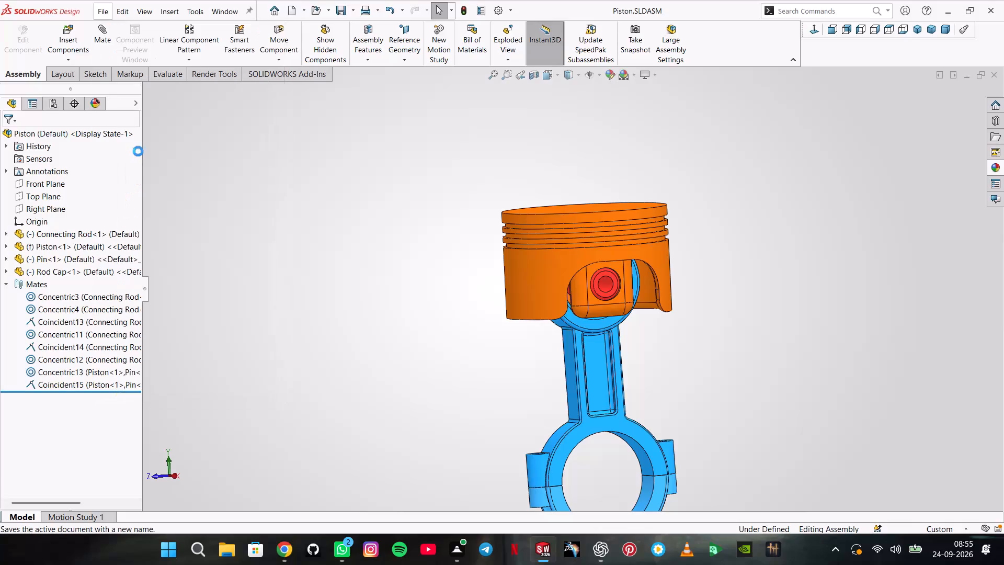
{"action": "left_click", "coordinate": [514, 295]}
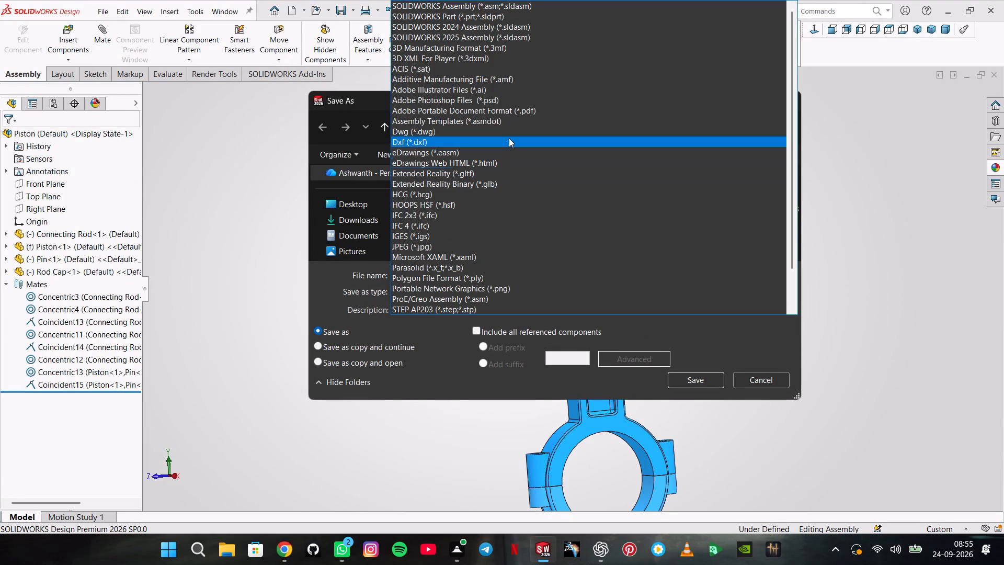
{"action": "left_click", "coordinate": [517, 112]}
{"action": "left_click", "coordinate": [680, 402]}
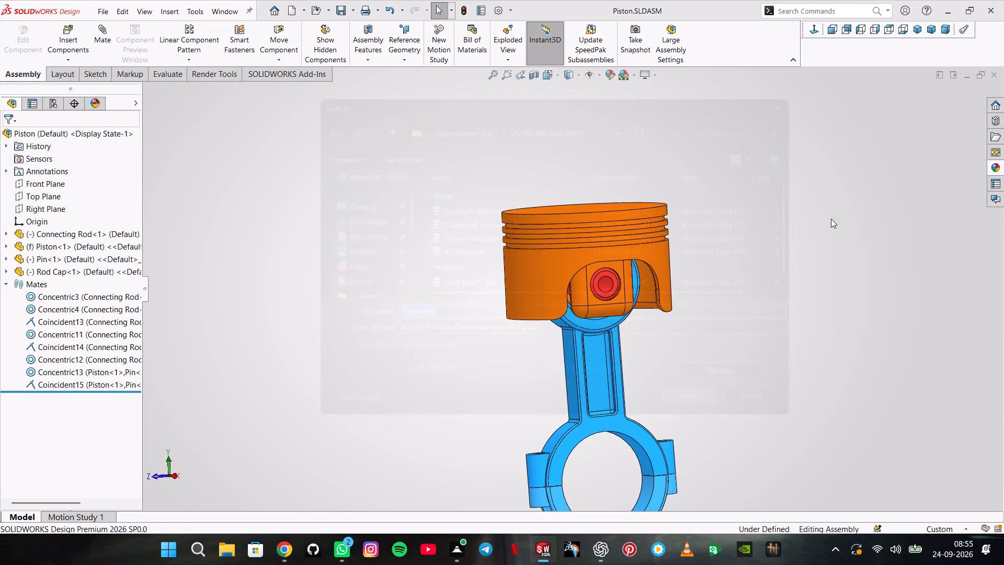
Minimize the piston assembly window and maximize the Piston part window.
{"action": "left_click", "coordinate": [964, 77]}
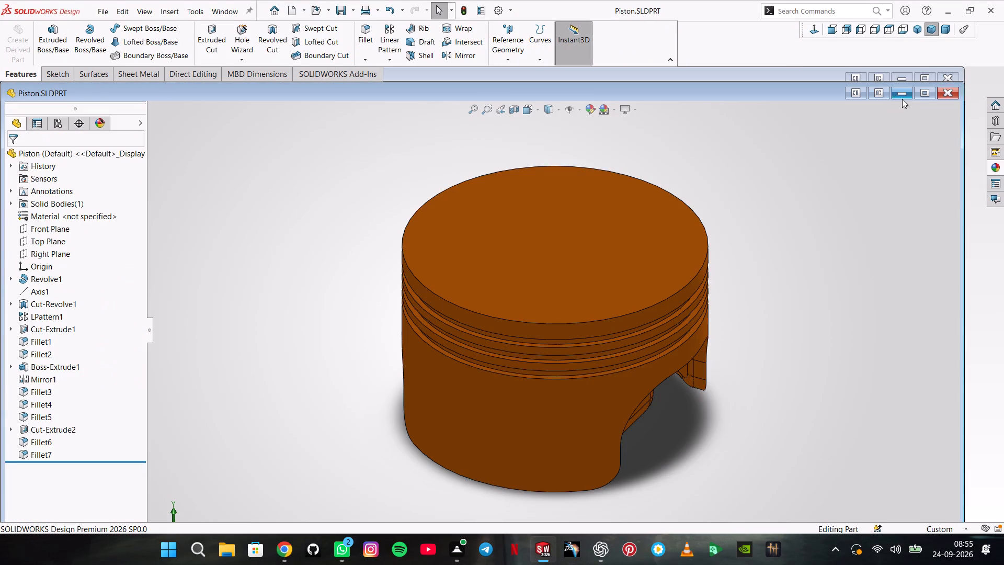
{"action": "left_click", "coordinate": [922, 97]}
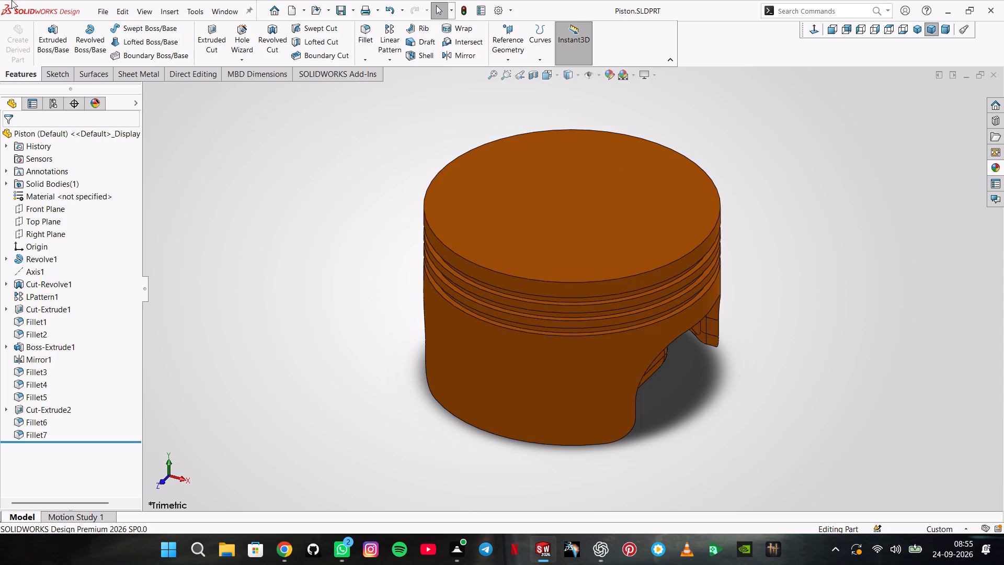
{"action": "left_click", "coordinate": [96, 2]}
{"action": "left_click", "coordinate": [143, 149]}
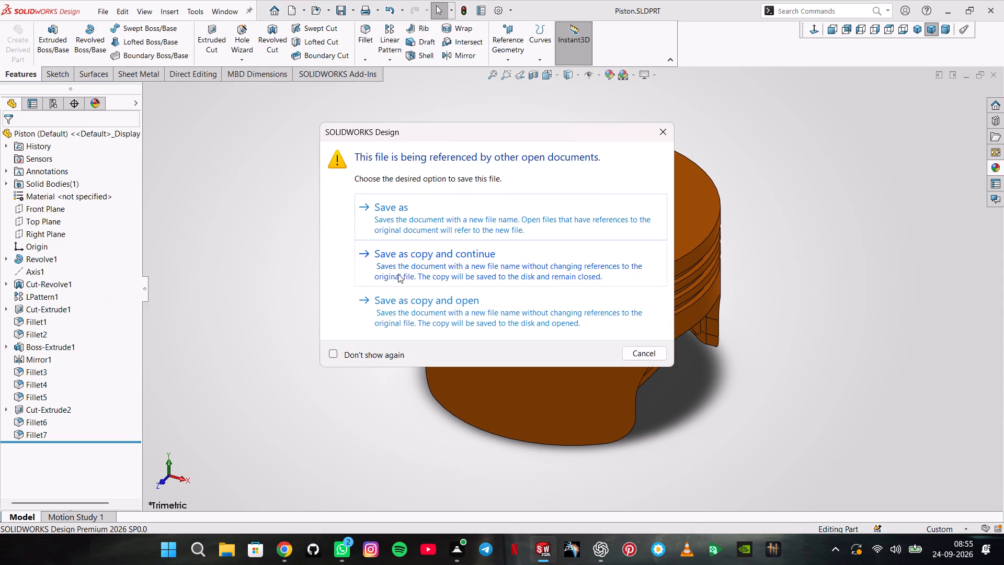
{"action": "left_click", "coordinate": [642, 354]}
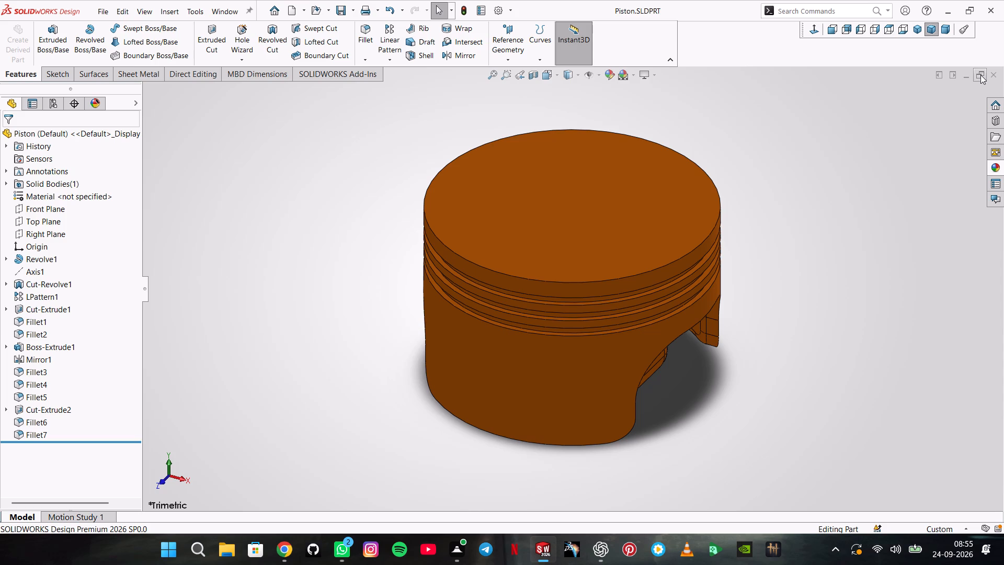
Save the piston part.
{"action": "left_click", "coordinate": [102, 7]}
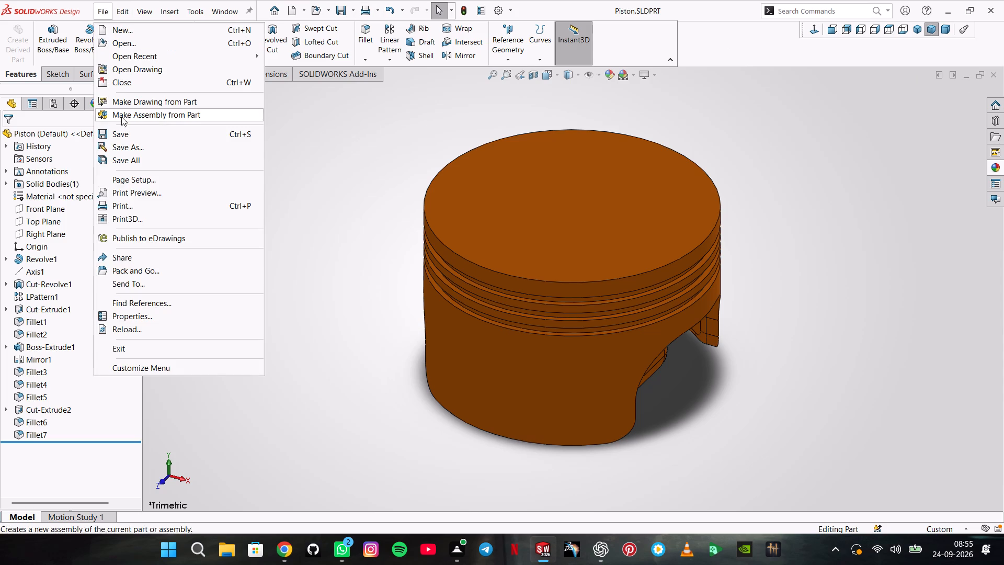
{"action": "left_click", "coordinate": [128, 138]}
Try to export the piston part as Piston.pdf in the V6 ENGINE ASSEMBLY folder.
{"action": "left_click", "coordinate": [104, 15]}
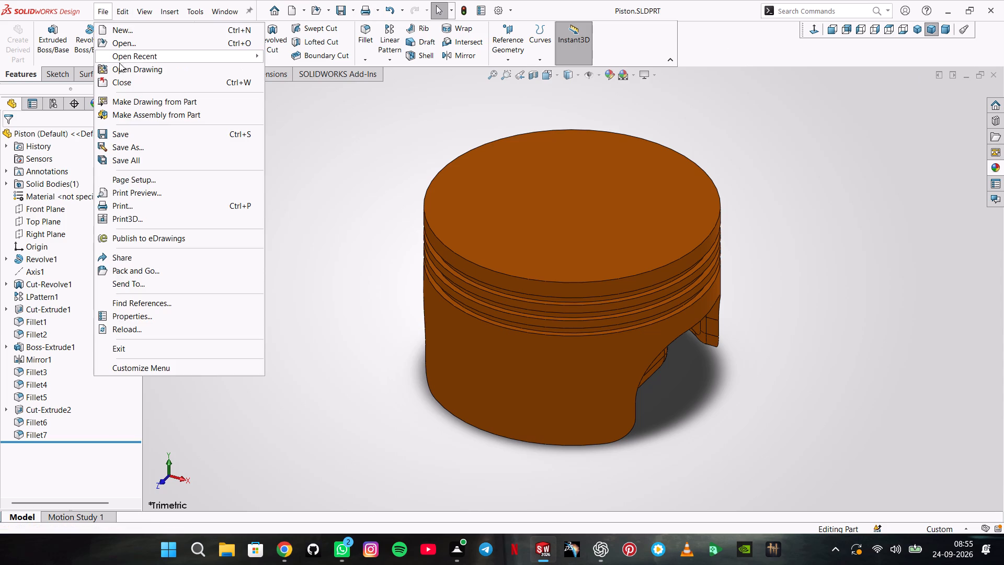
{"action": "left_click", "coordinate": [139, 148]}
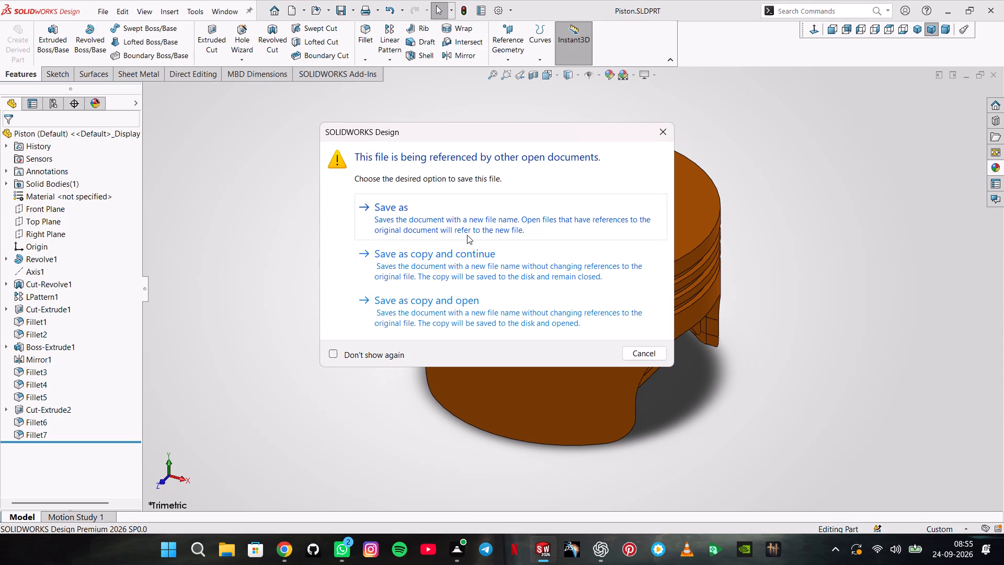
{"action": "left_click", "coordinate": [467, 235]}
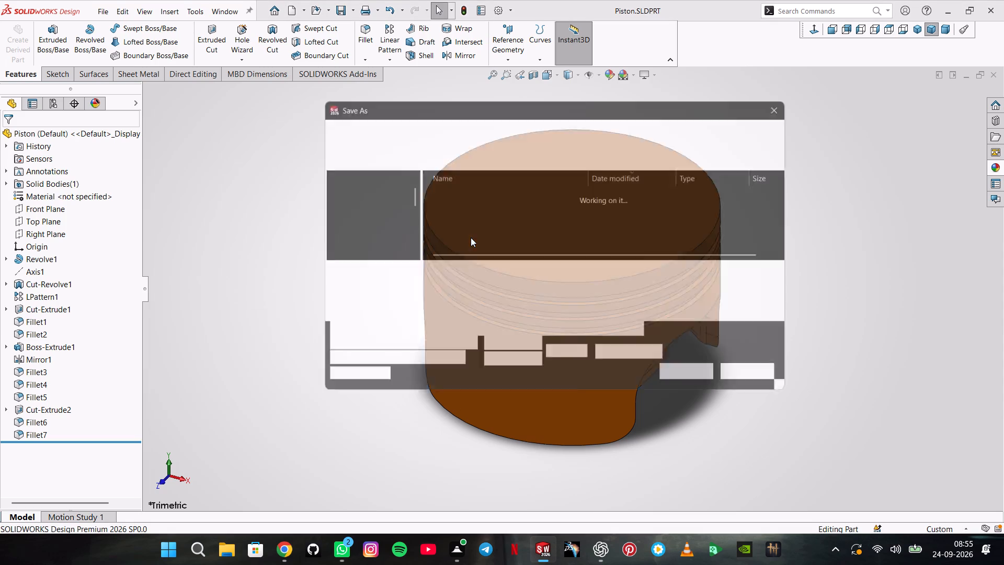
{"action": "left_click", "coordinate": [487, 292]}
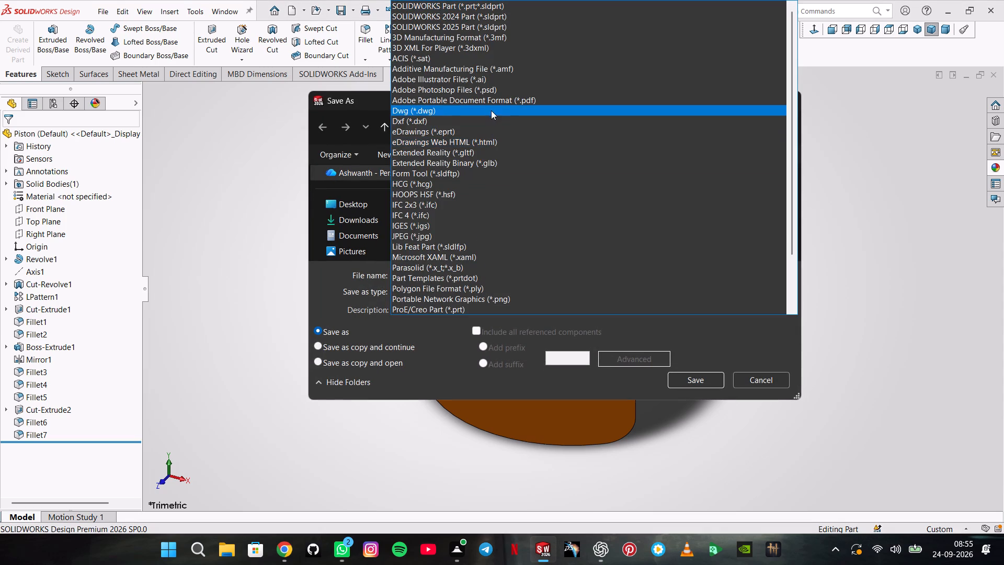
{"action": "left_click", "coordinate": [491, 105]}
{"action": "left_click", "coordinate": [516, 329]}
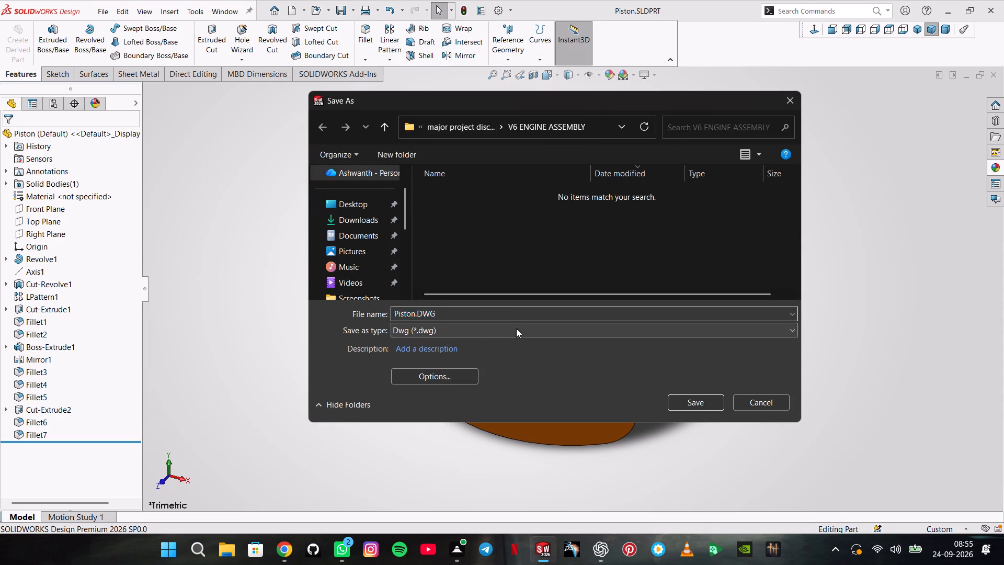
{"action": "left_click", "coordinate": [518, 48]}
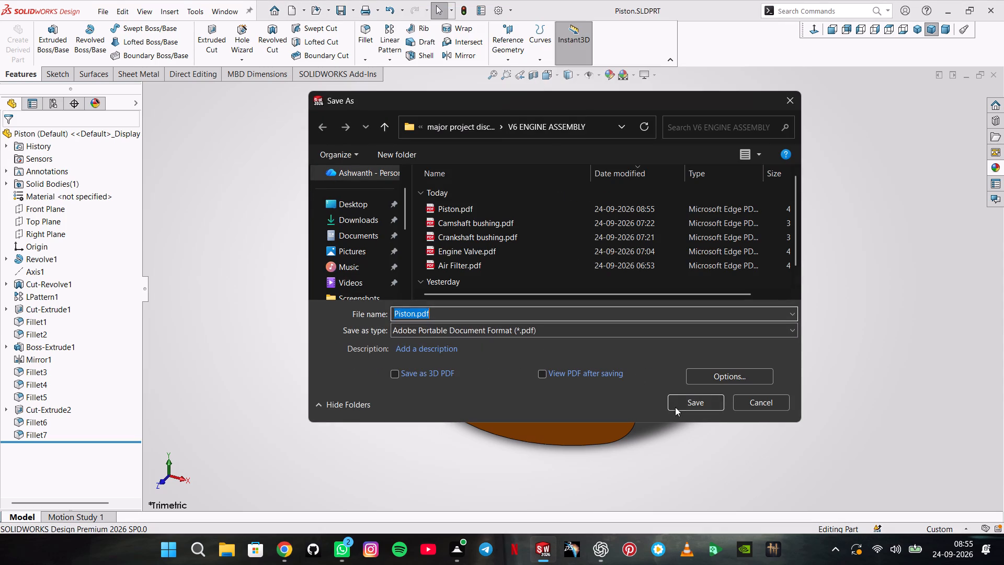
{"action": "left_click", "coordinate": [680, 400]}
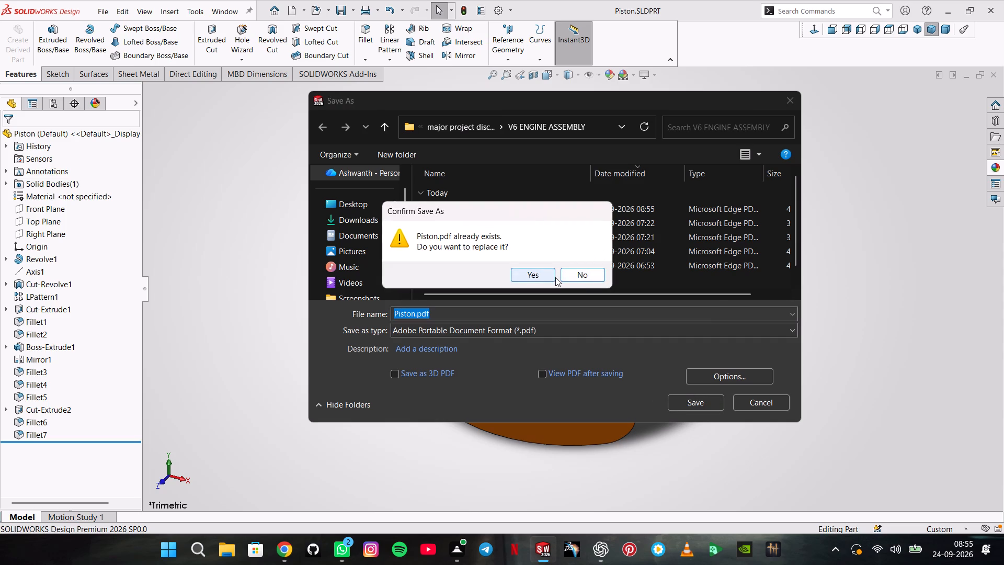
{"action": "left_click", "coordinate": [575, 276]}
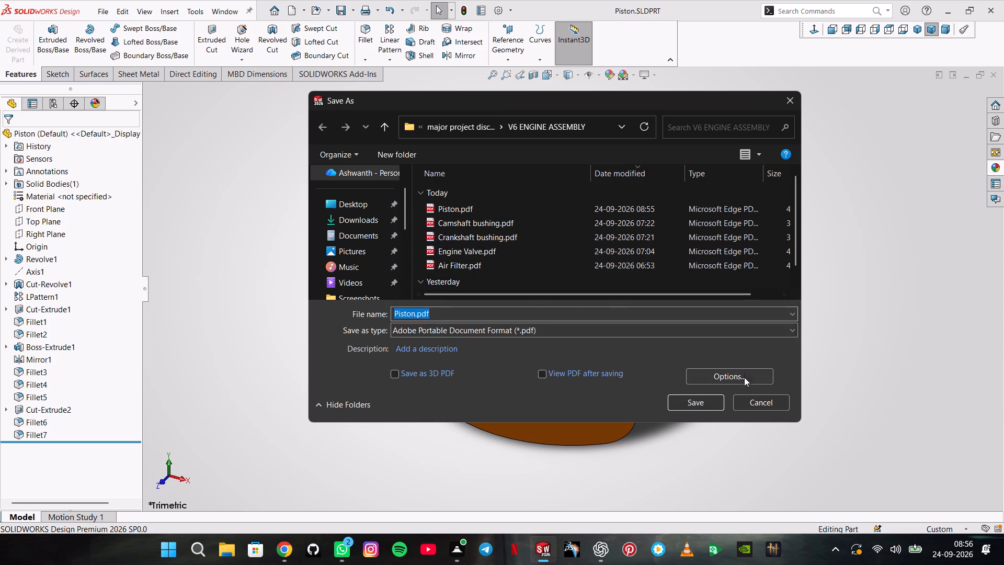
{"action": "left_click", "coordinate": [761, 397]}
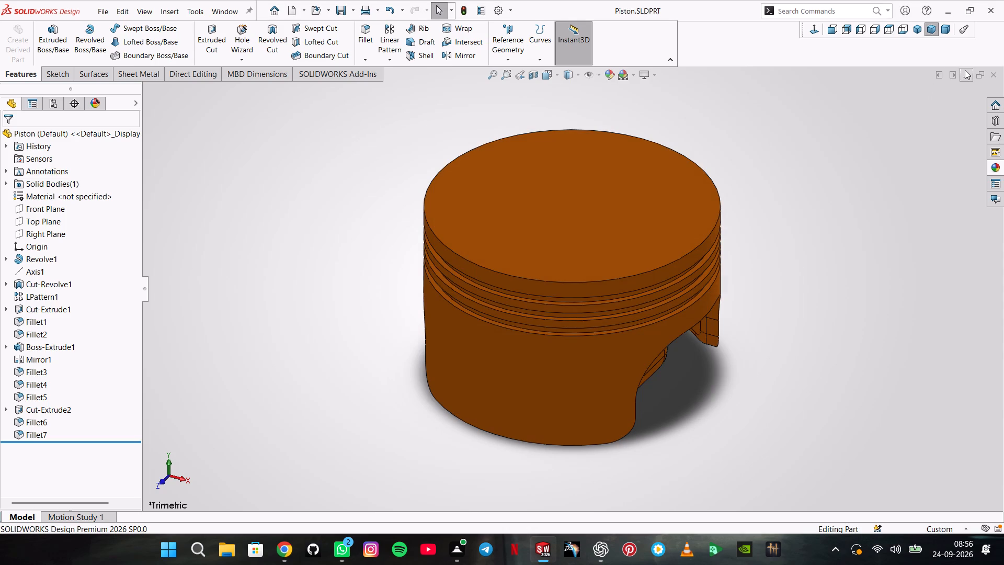
Minimize the piston part window and maximize the Pin part window.
{"action": "left_click", "coordinate": [965, 71]}
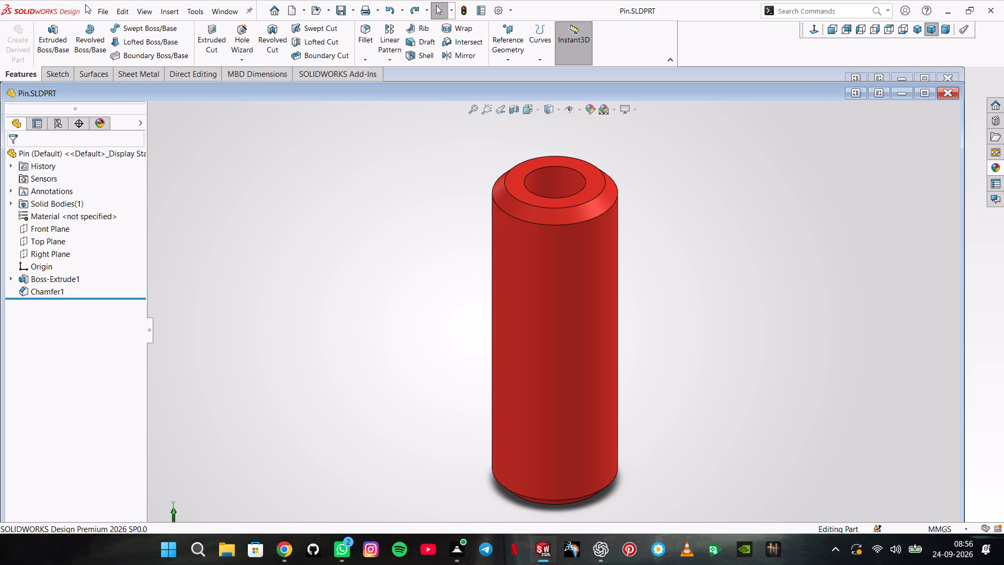
{"action": "left_click", "coordinate": [928, 93]}
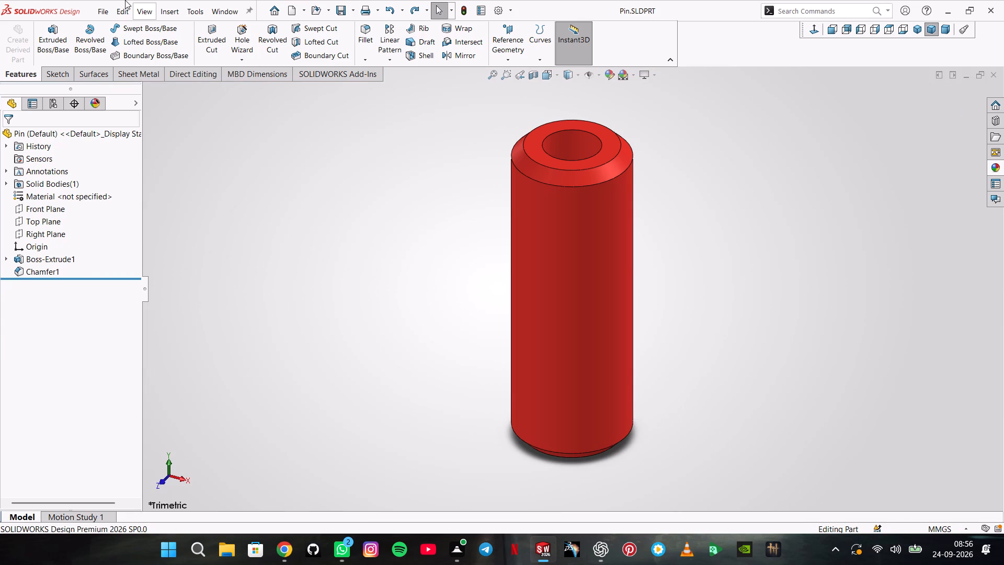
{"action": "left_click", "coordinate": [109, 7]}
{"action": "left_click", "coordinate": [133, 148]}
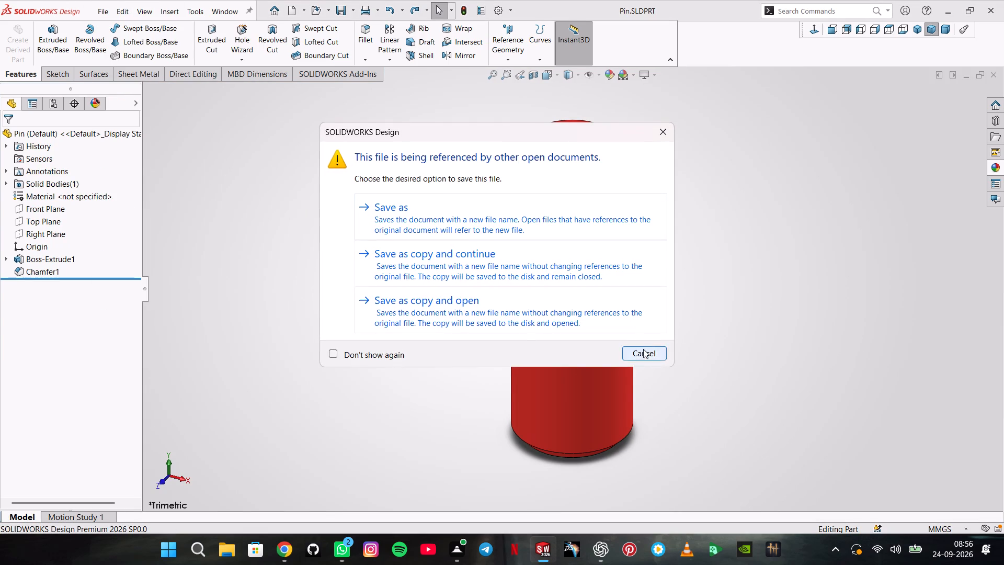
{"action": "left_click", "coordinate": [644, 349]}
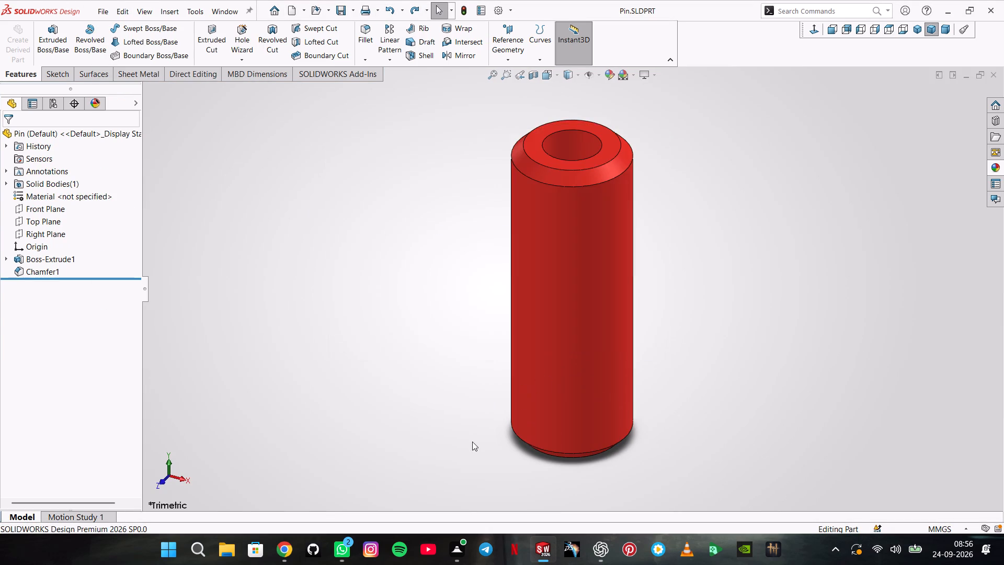
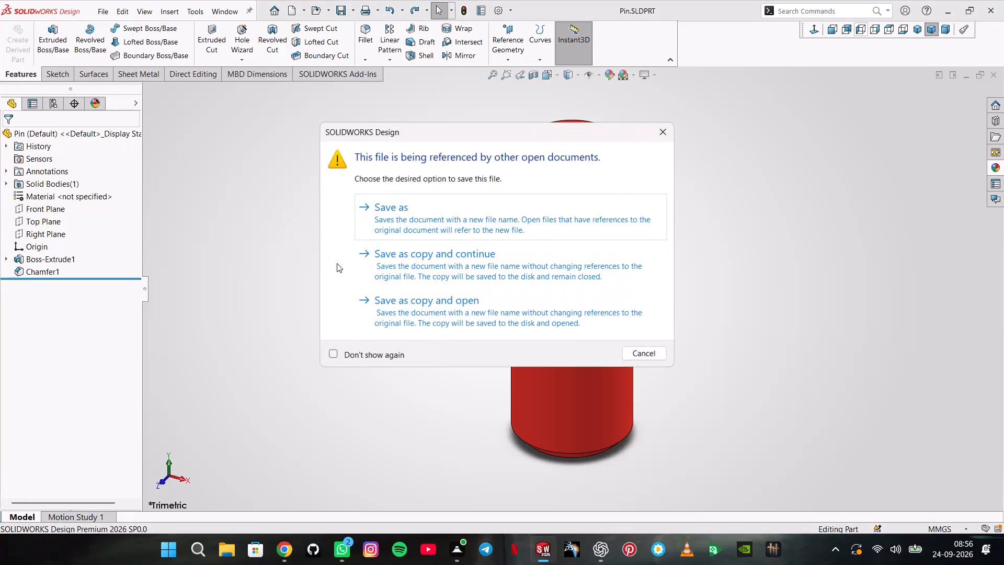
Export the pin part as Pin.pdf in the V6 ENGINE ASSEMBLY folder.
{"action": "left_click", "coordinate": [403, 200]}
{"action": "left_click", "coordinate": [510, 287]}
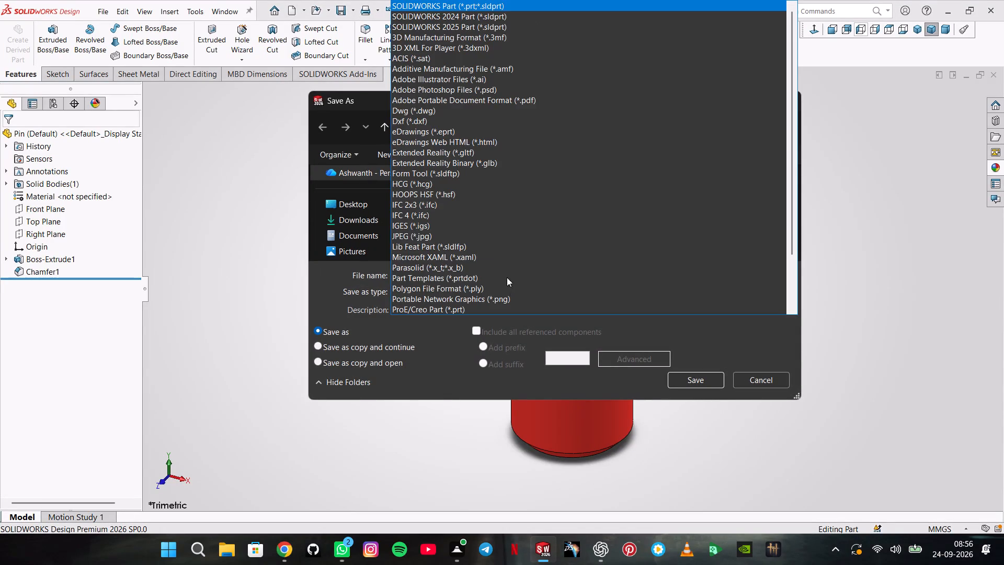
{"action": "left_click", "coordinate": [497, 101]}
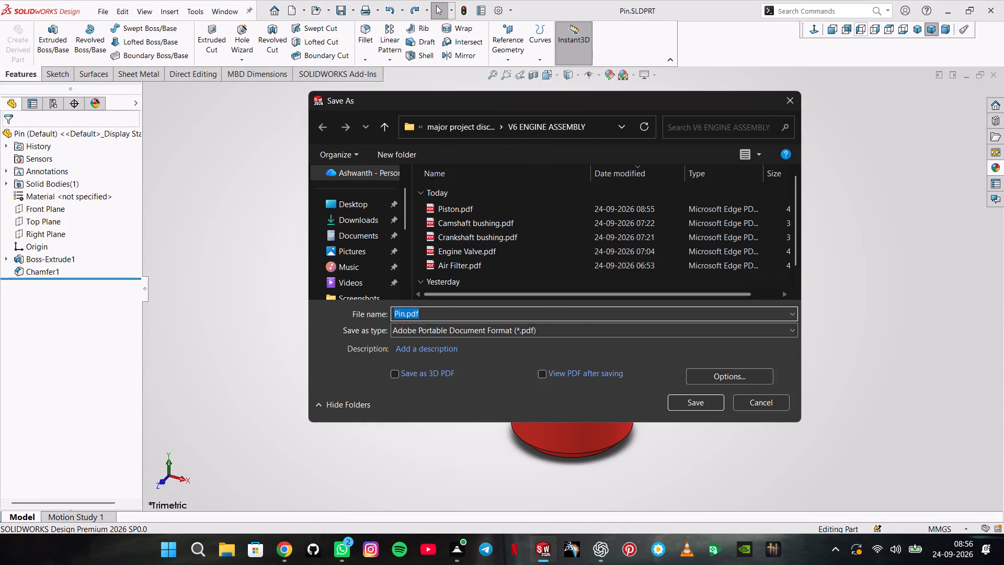
{"action": "left_click", "coordinate": [689, 397]}
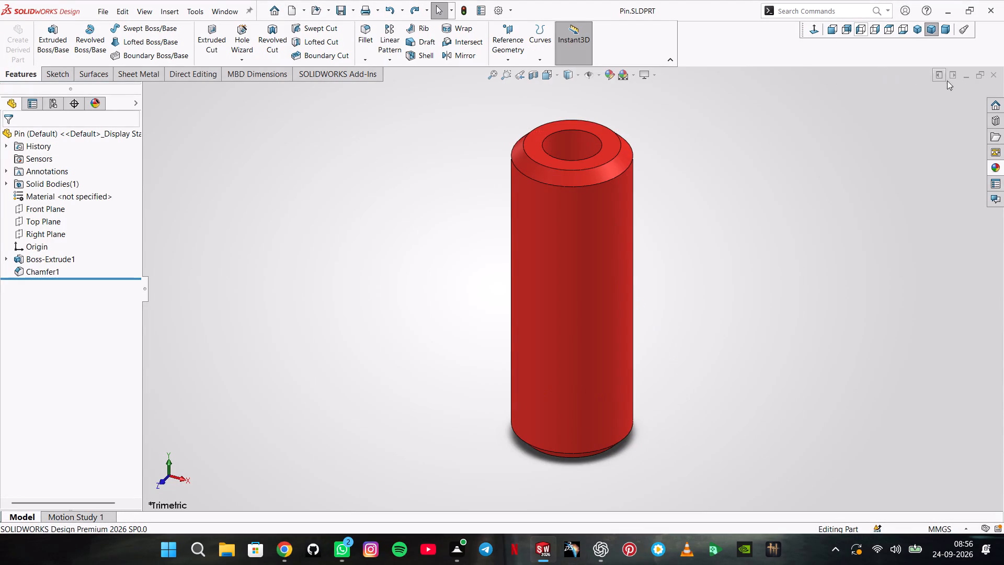
Switch to the Rod Cap part, orient it to the trimetric view, and export it as Rod Cap.pdf in the V6 ENGINE ASSEMBLY folder.
{"action": "left_click", "coordinate": [962, 78]}
{"action": "left_click", "coordinate": [928, 95]}
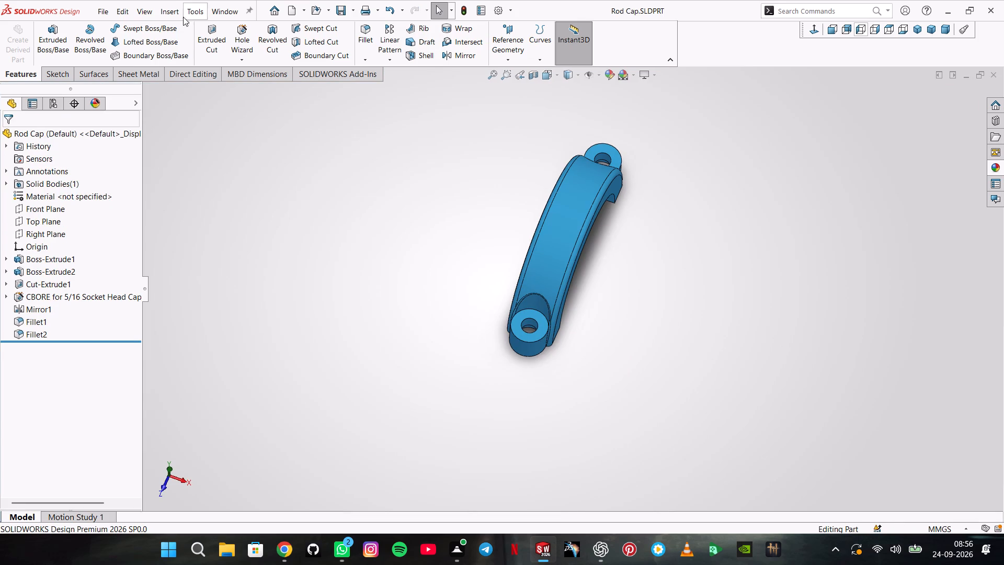
{"action": "left_click", "coordinate": [923, 26]}
{"action": "left_click", "coordinate": [932, 29]}
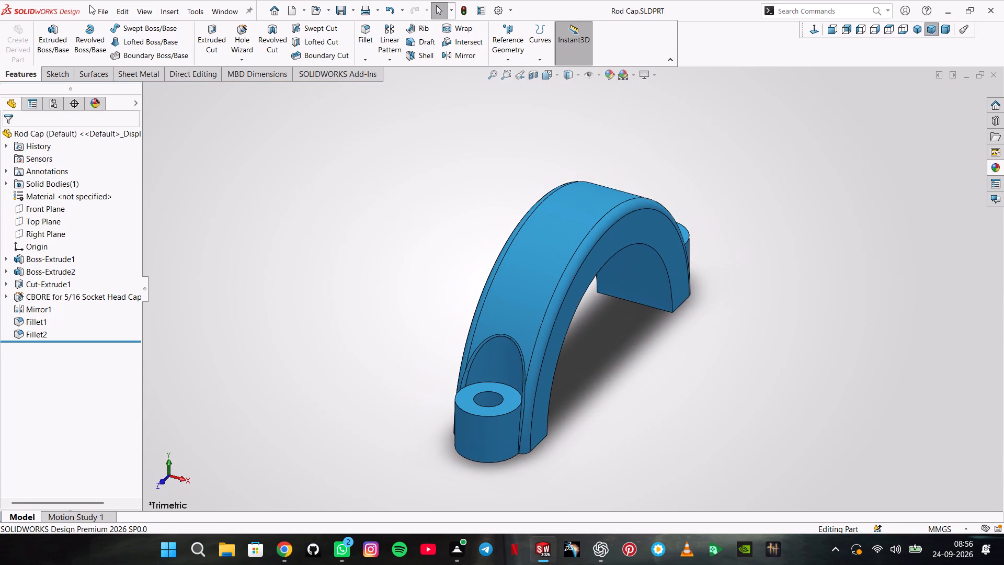
{"action": "left_click", "coordinate": [97, 5]}
{"action": "left_click", "coordinate": [152, 153]}
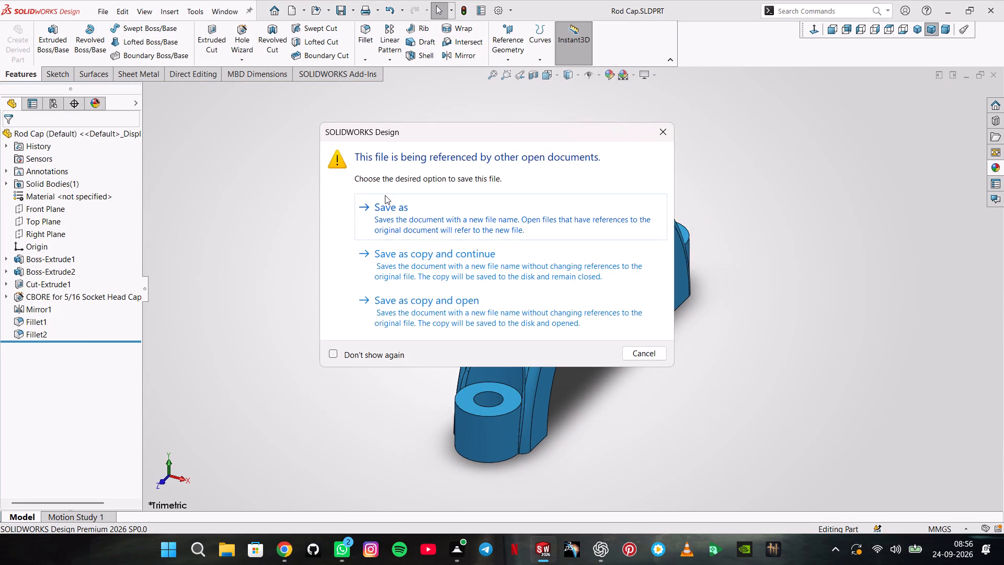
{"action": "left_click", "coordinate": [408, 211]}
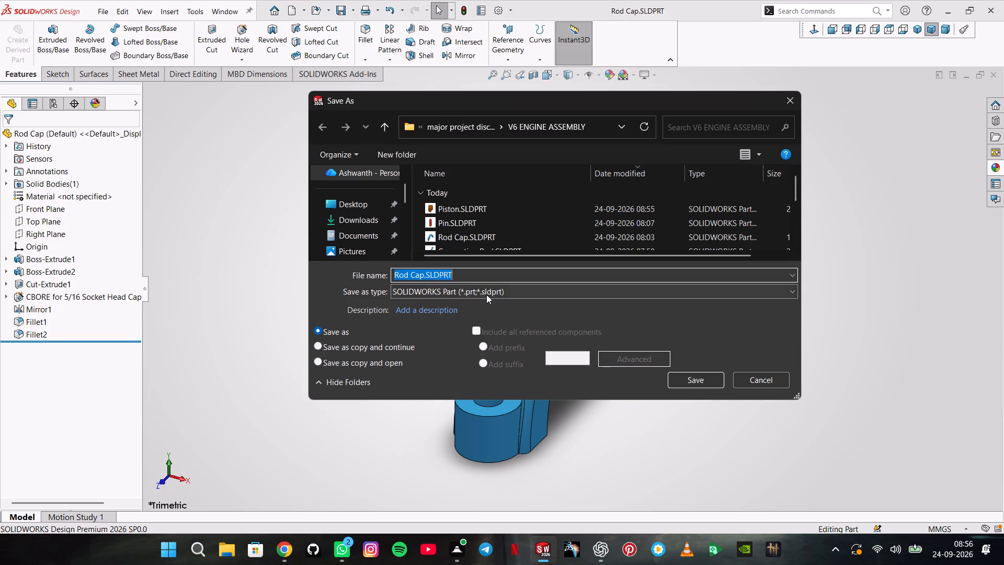
{"action": "left_click", "coordinate": [486, 295]}
{"action": "left_click", "coordinate": [502, 103]}
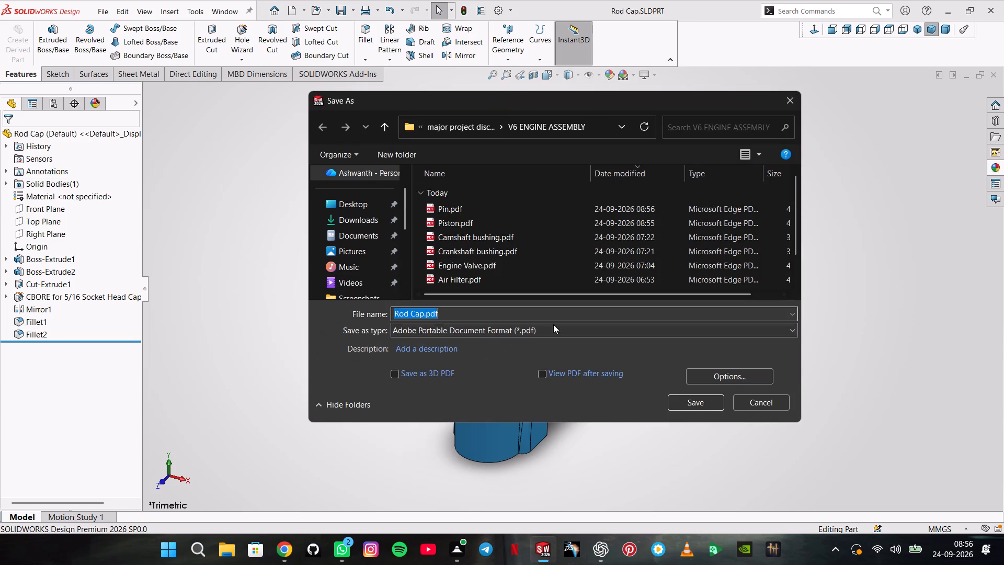
{"action": "left_click", "coordinate": [695, 404]}
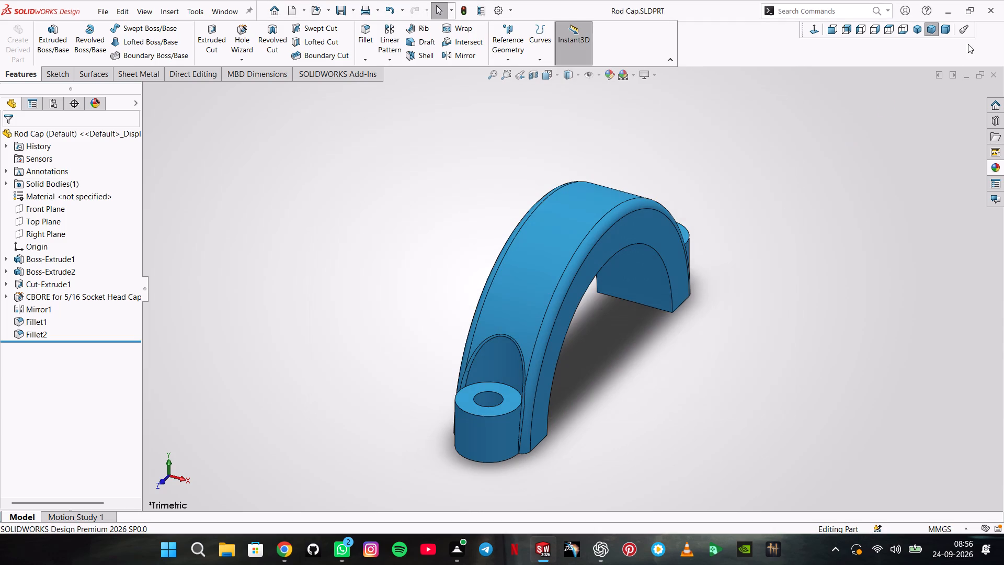
Switch from the rod cap to the Connecting Rod part and export it as Connecting Rod.pdf in the V6 ENGINE ASSEMBLY folder.
{"action": "left_click", "coordinate": [965, 80]}
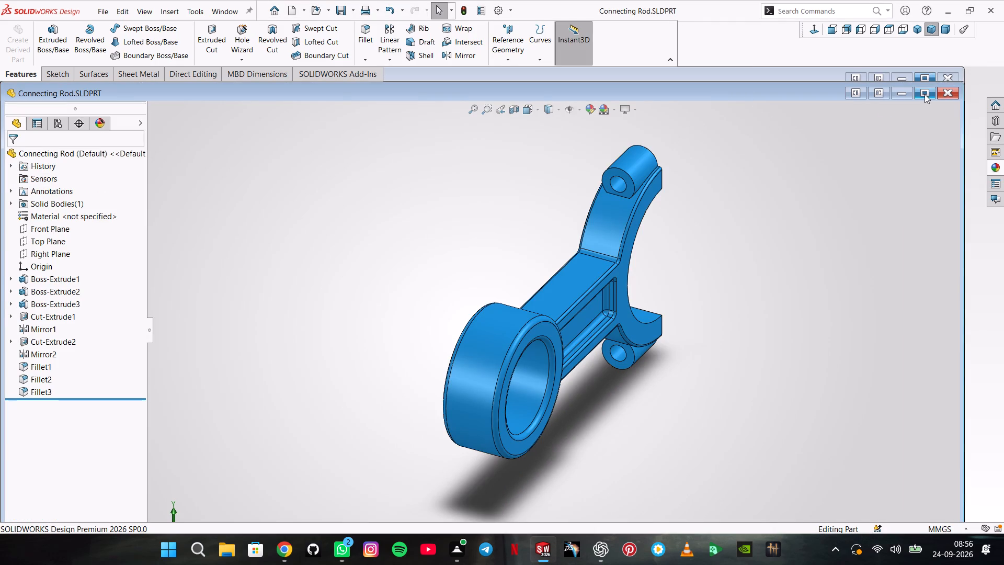
{"action": "left_click", "coordinate": [925, 95]}
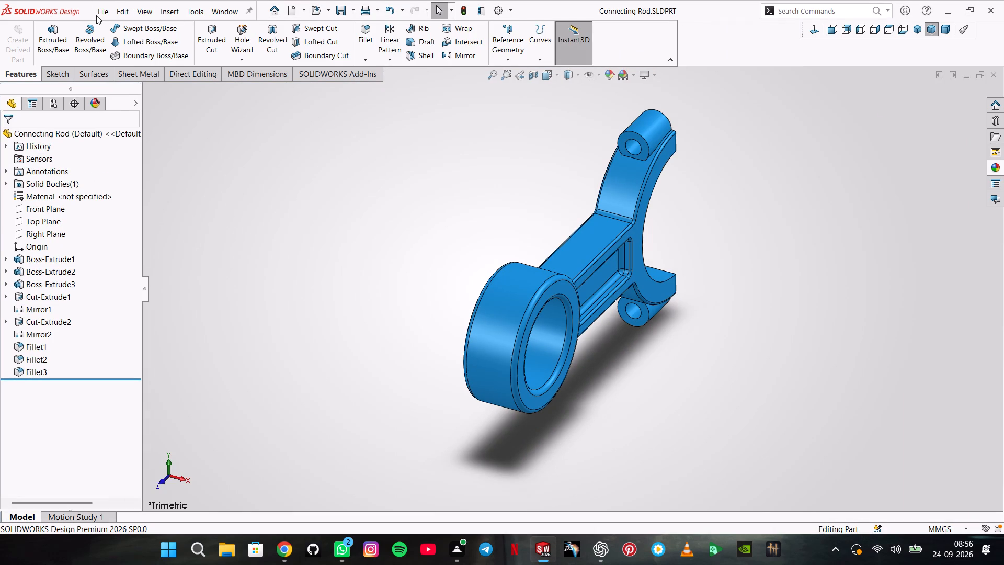
{"action": "left_click", "coordinate": [98, 14]}
{"action": "left_click", "coordinate": [138, 142]}
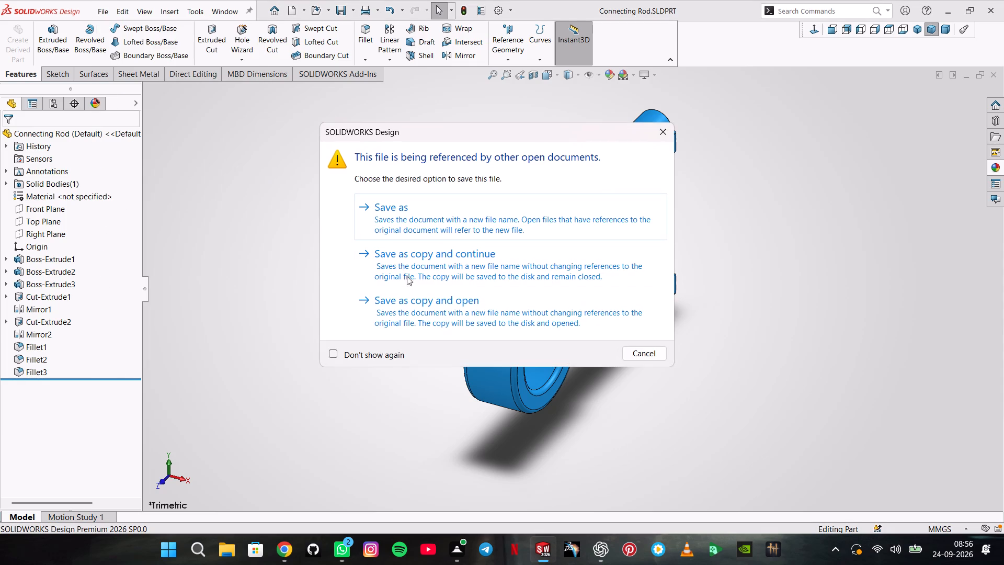
{"action": "left_click", "coordinate": [400, 212]}
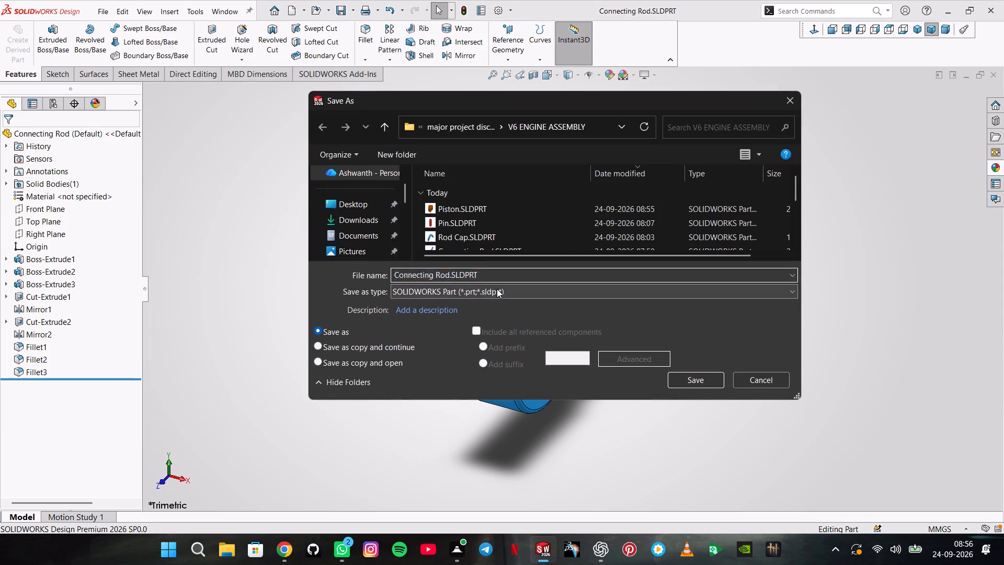
{"action": "left_click", "coordinate": [497, 289]}
{"action": "left_click", "coordinate": [489, 99]}
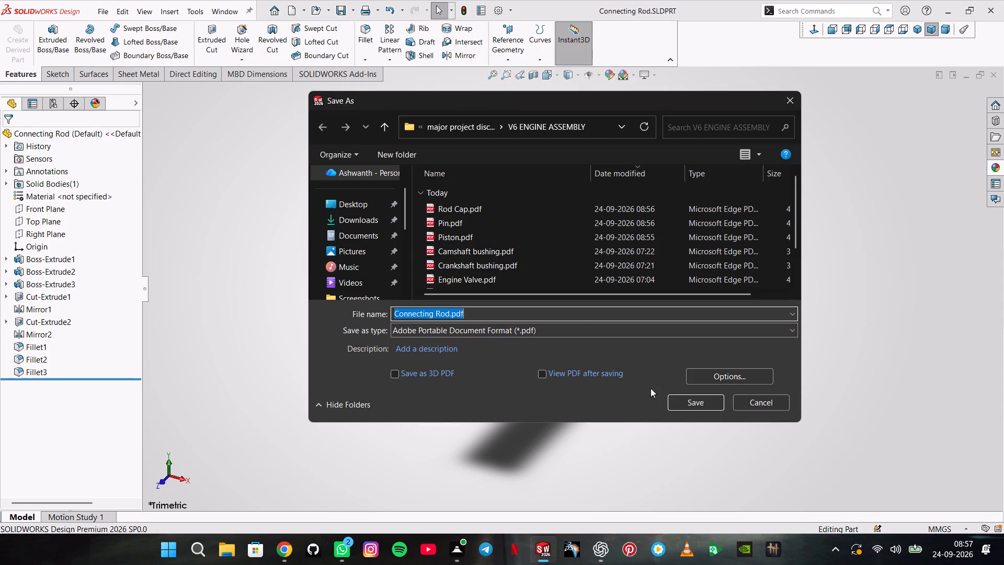
{"action": "left_click", "coordinate": [675, 395]}
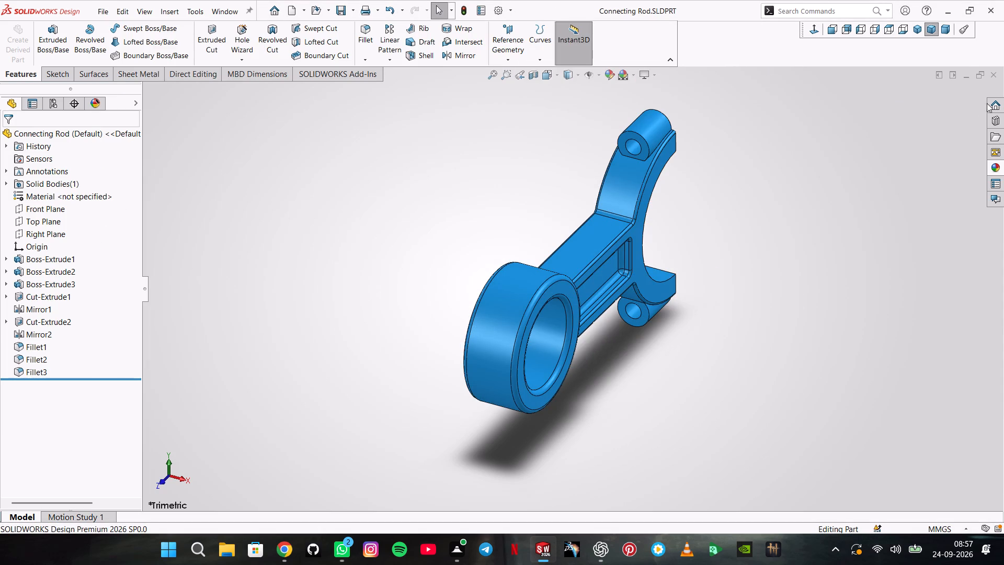
Minimize the Connecting Rod, Camshaft bushing, Engine Valve and remaining open part windows.
{"action": "left_click", "coordinate": [968, 69]}
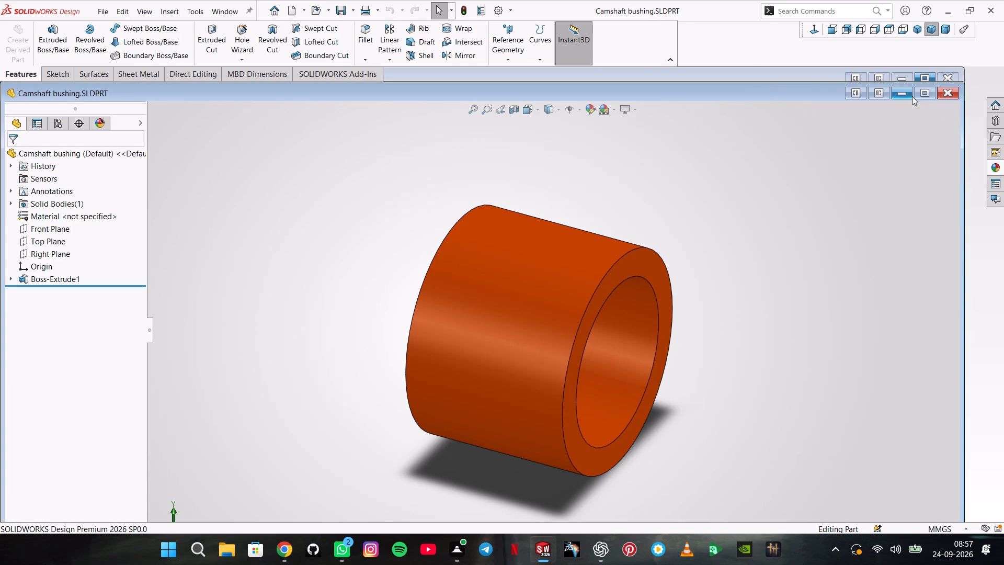
{"action": "left_click", "coordinate": [905, 94]}
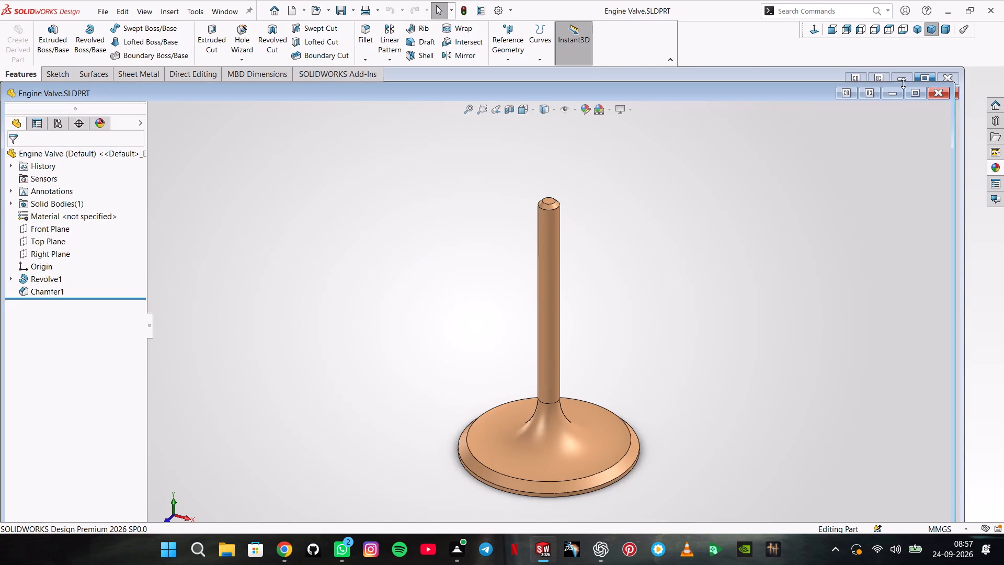
{"action": "left_click", "coordinate": [897, 91]}
{"action": "left_click", "coordinate": [906, 77]}
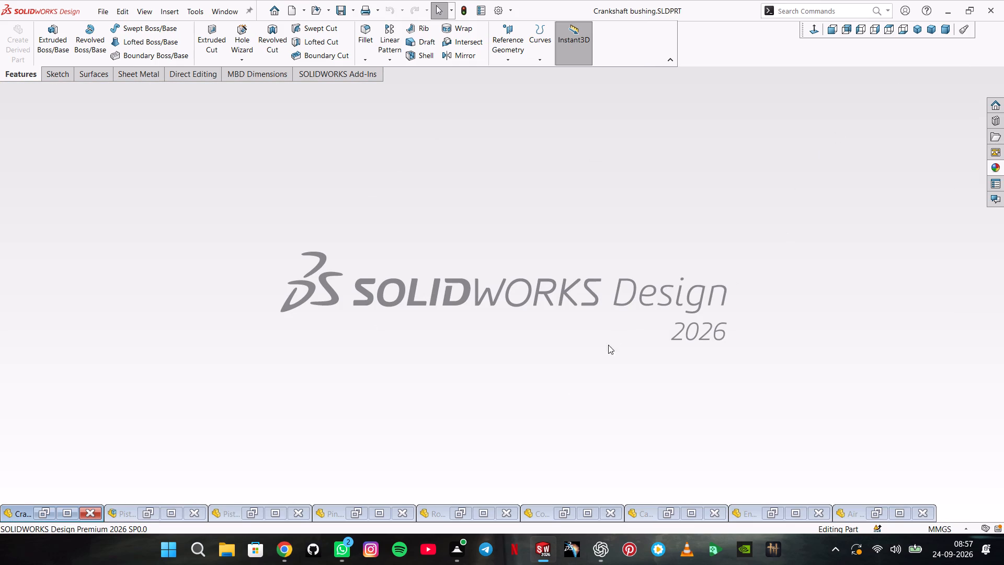